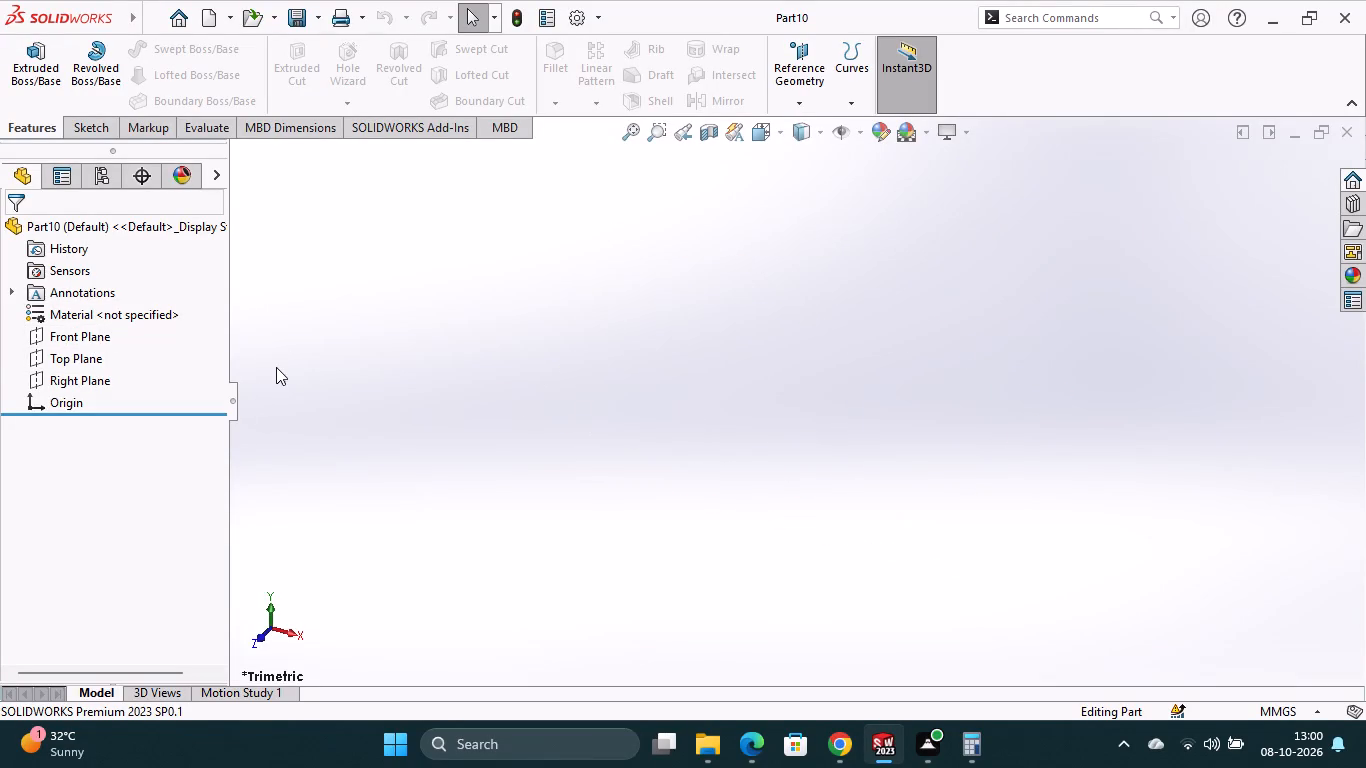
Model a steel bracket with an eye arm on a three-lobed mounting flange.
Start a sketch on the Front Plane with horizontal and vertical centerlines crossing at the origin.
{"action": "left_click", "coordinate": [85, 343]}
{"action": "left_click", "coordinate": [112, 318]}
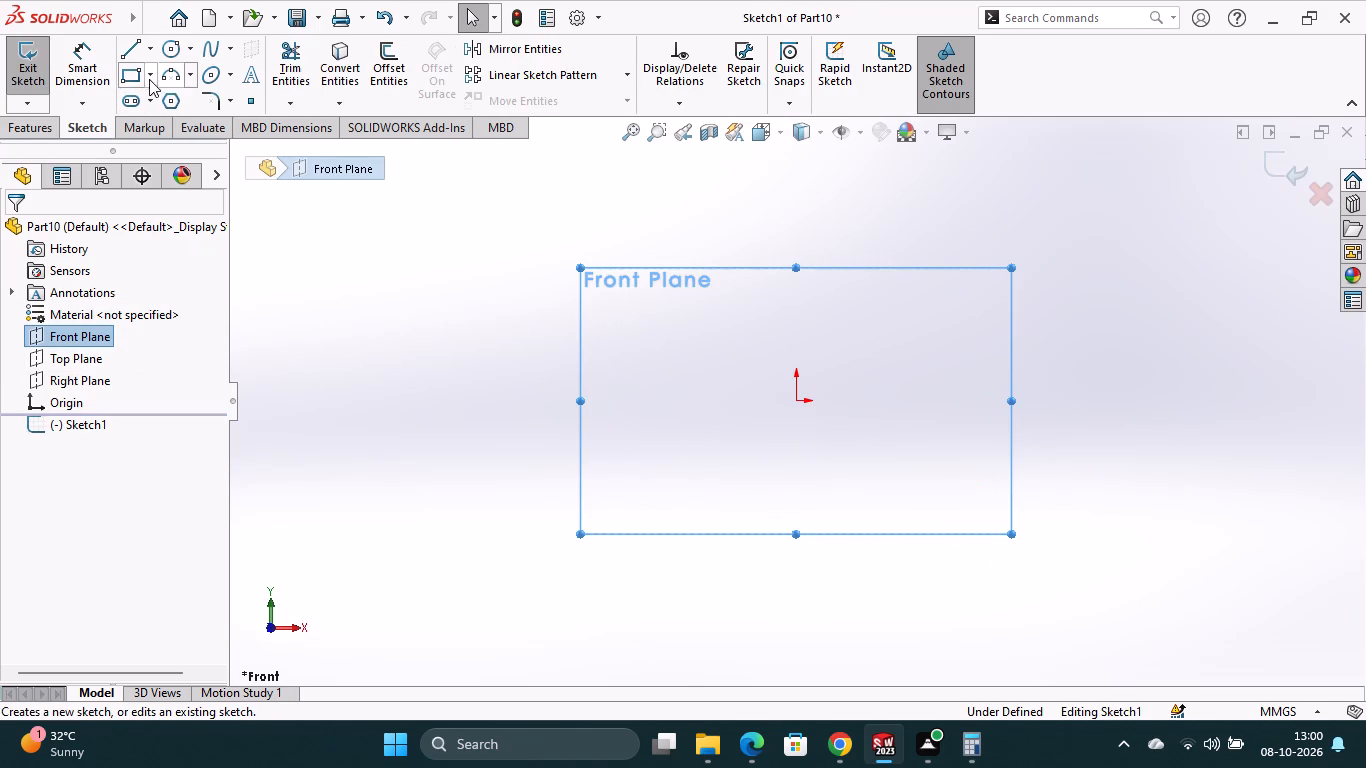
{"action": "left_click", "coordinate": [149, 51]}
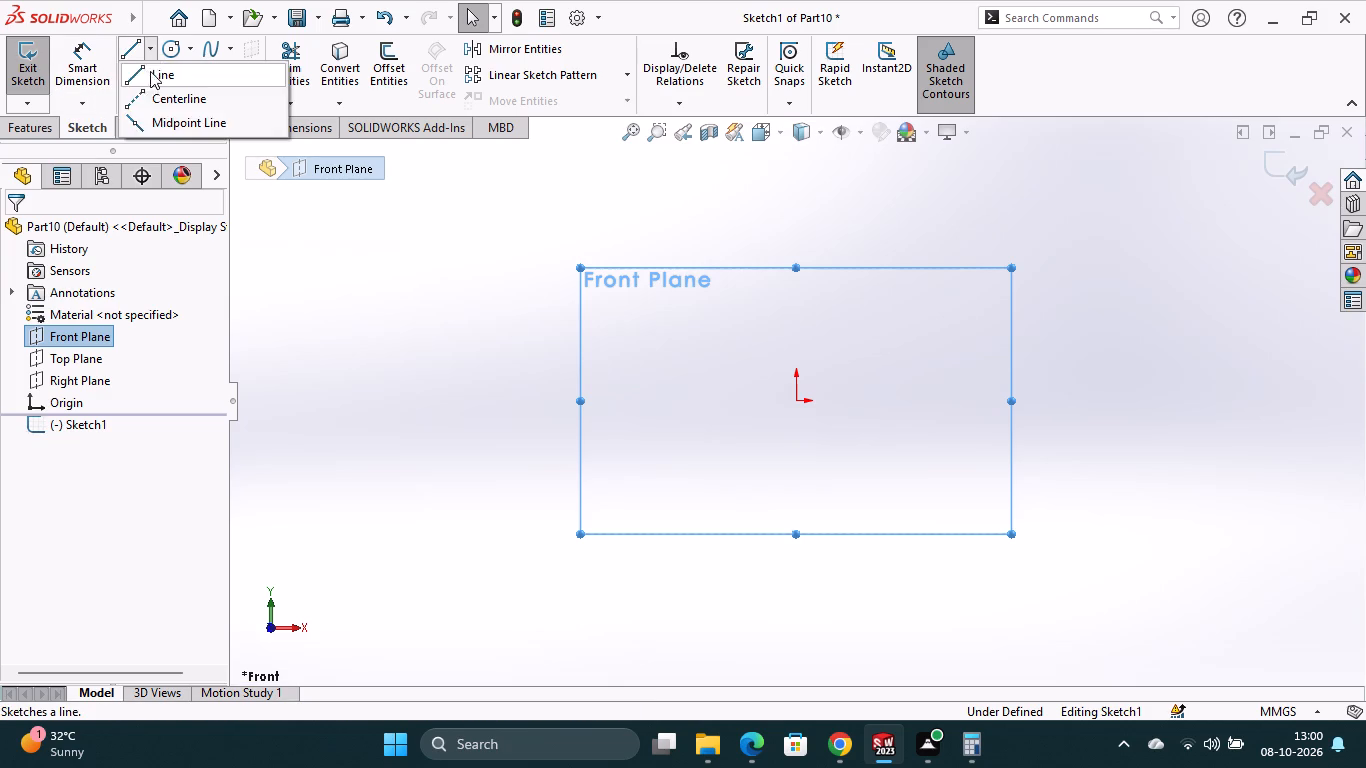
{"action": "left_click", "coordinate": [164, 95]}
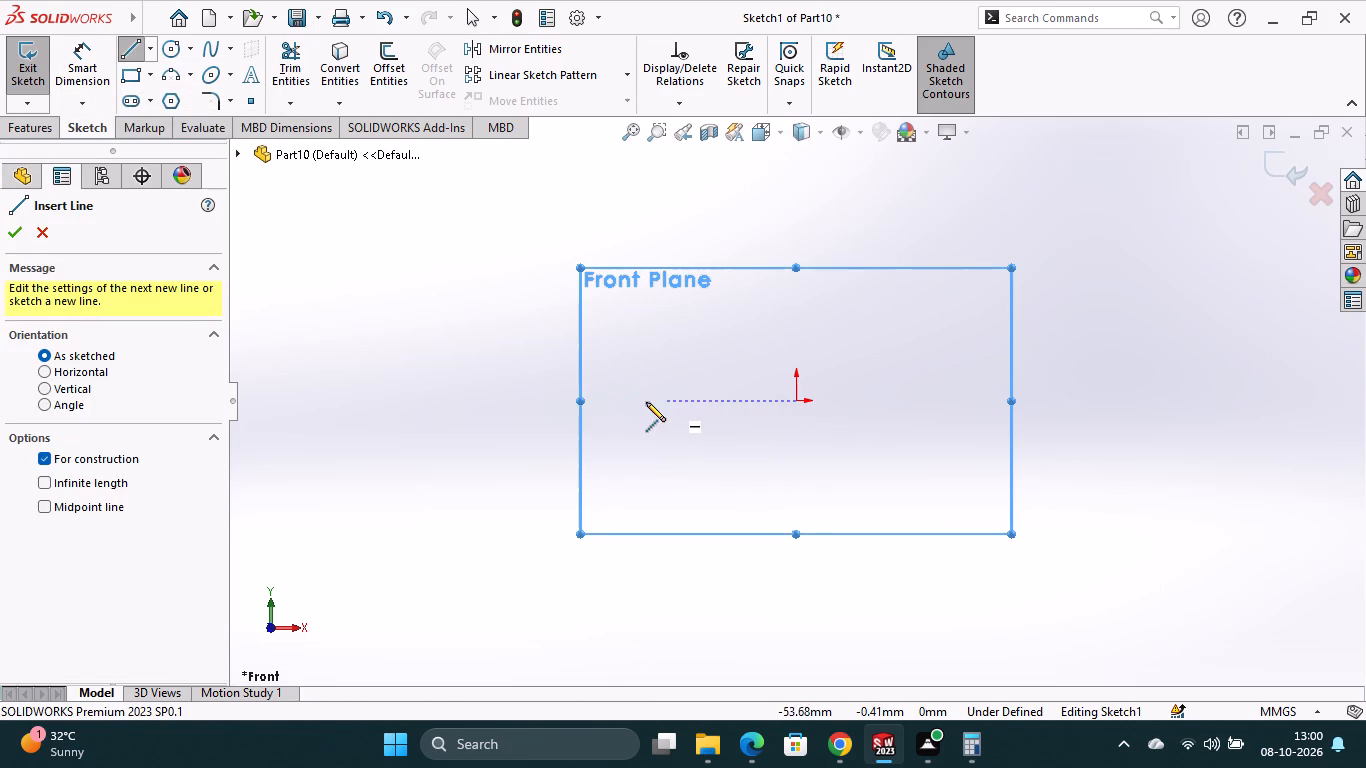
{"action": "left_click", "coordinate": [646, 402]}
{"action": "left_click", "coordinate": [948, 404]}
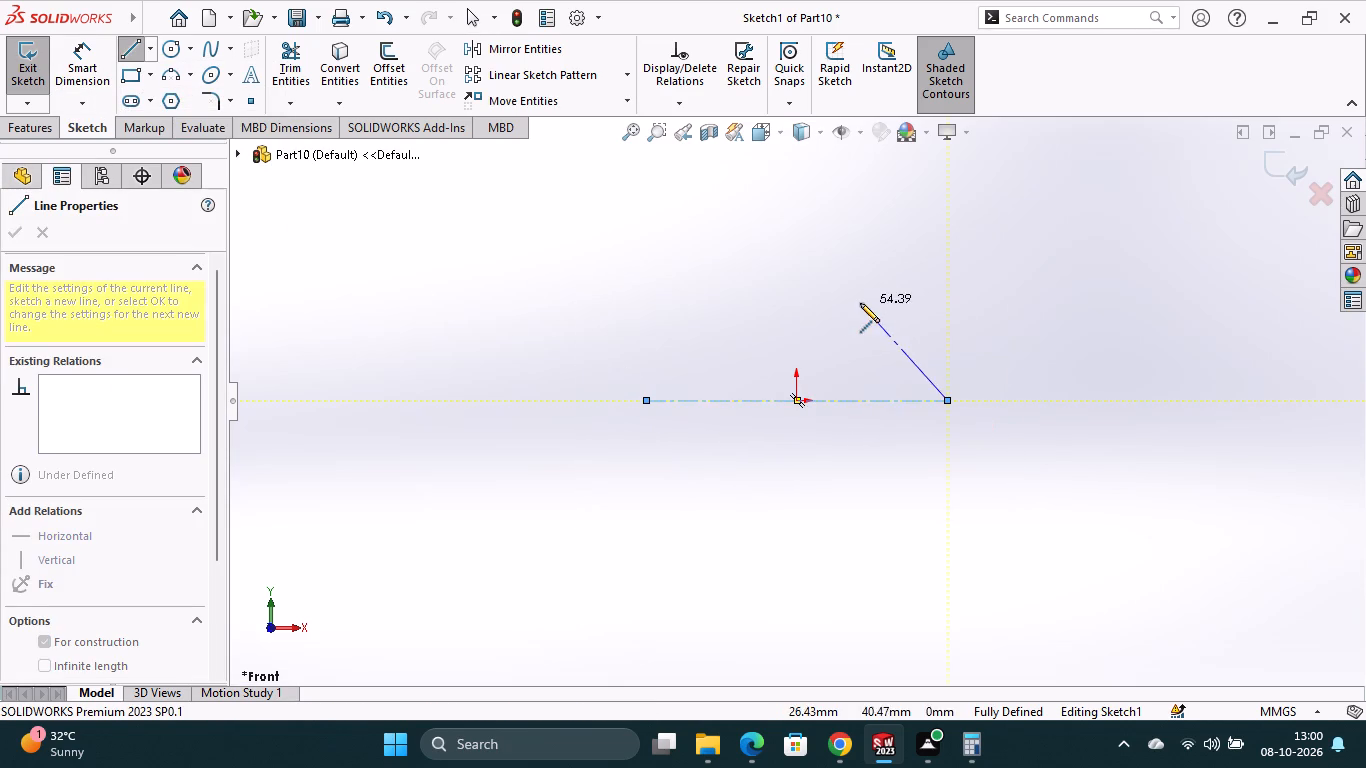
{"action": "key", "text": "Escape"}
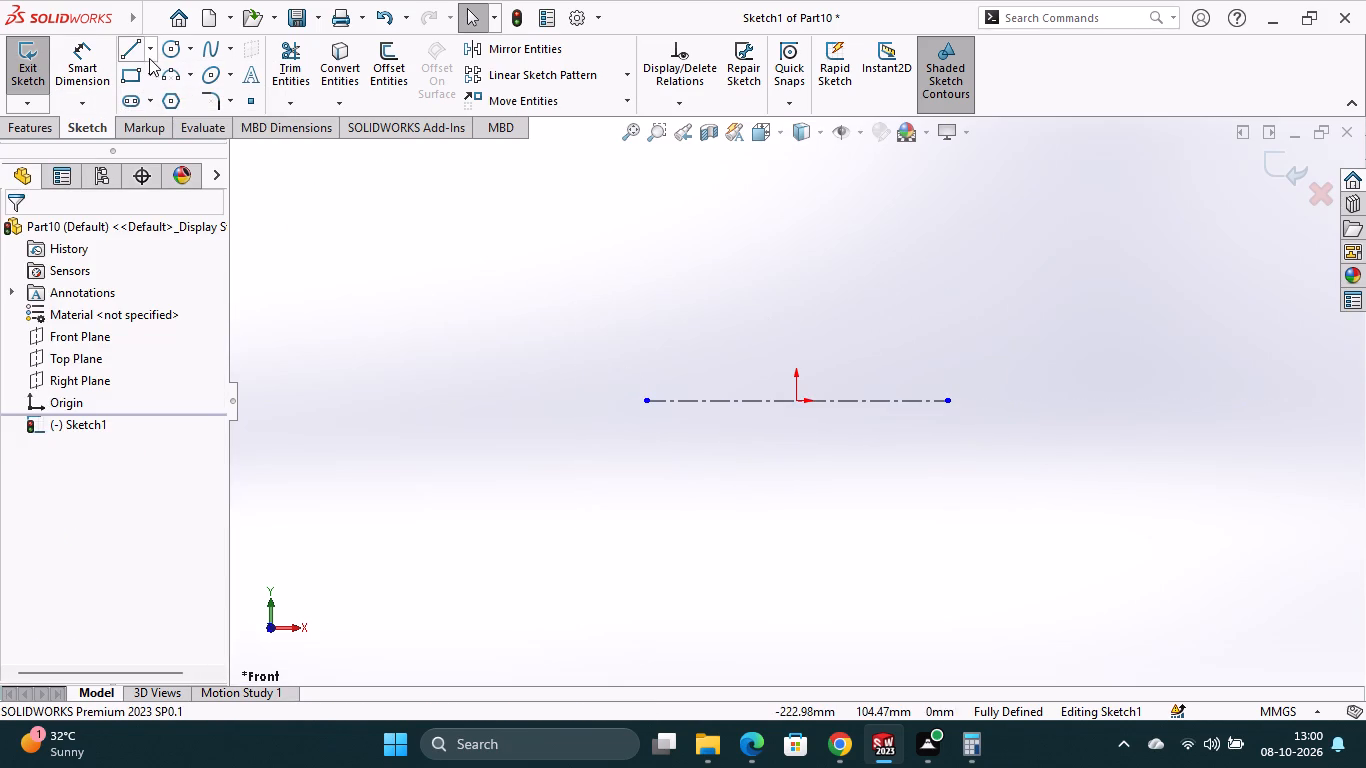
{"action": "left_click", "coordinate": [149, 58]}
{"action": "left_click", "coordinate": [164, 97]}
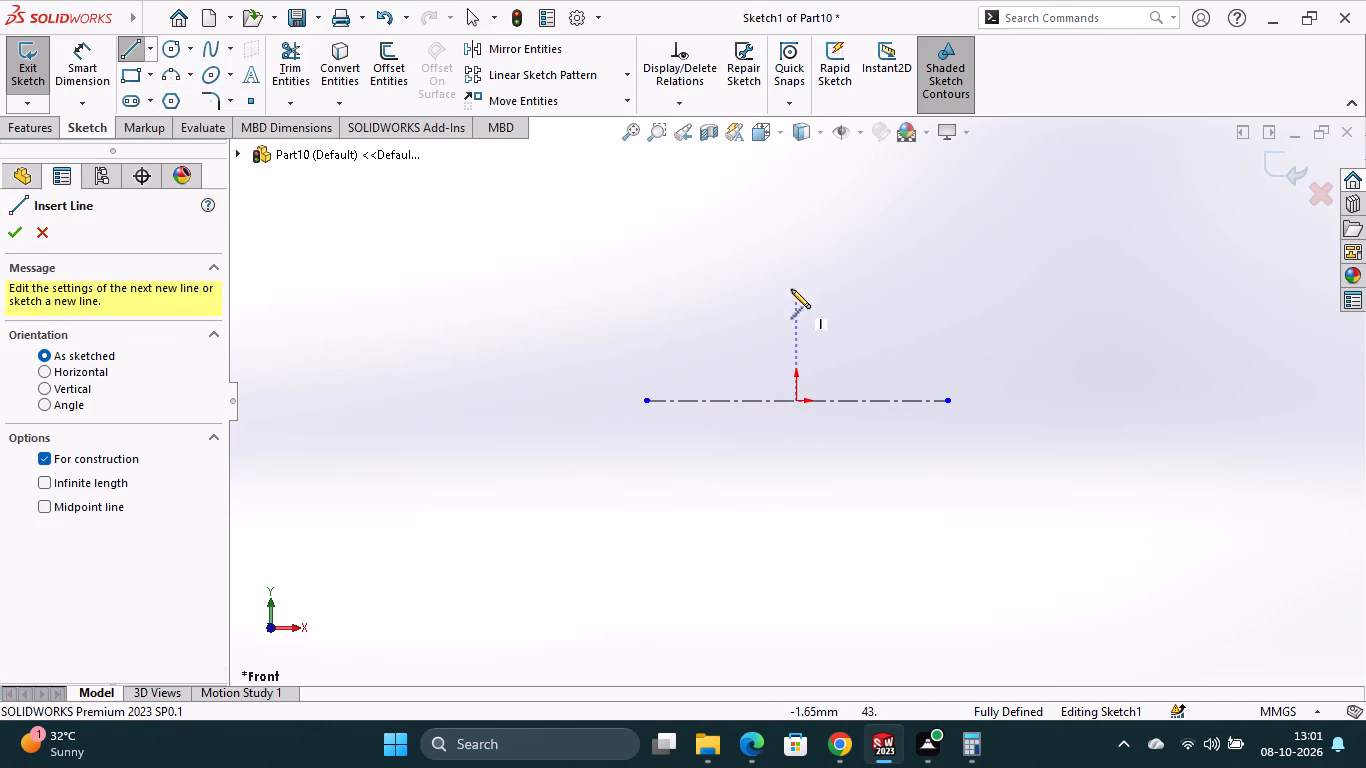
{"action": "left_click", "coordinate": [795, 237]}
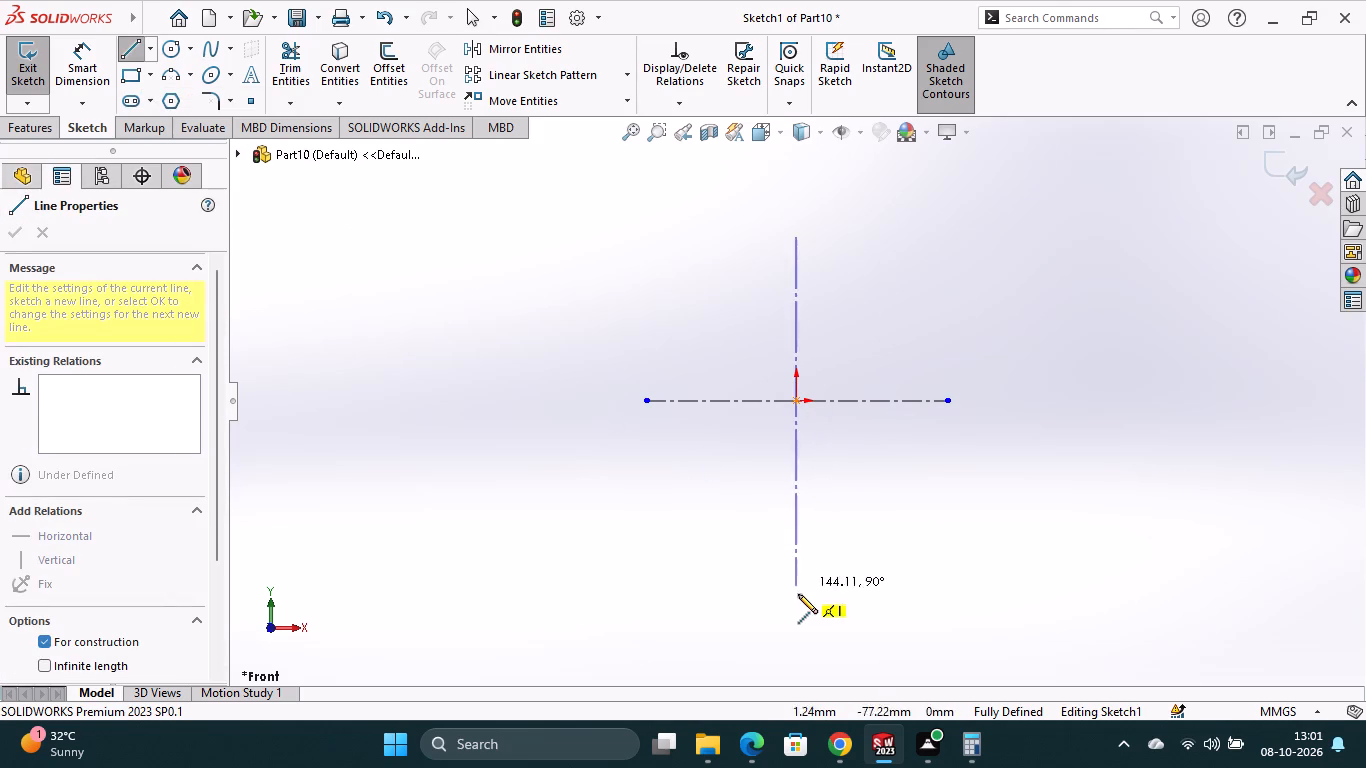
{"action": "left_click", "coordinate": [798, 598]}
{"action": "key", "text": "grave"}
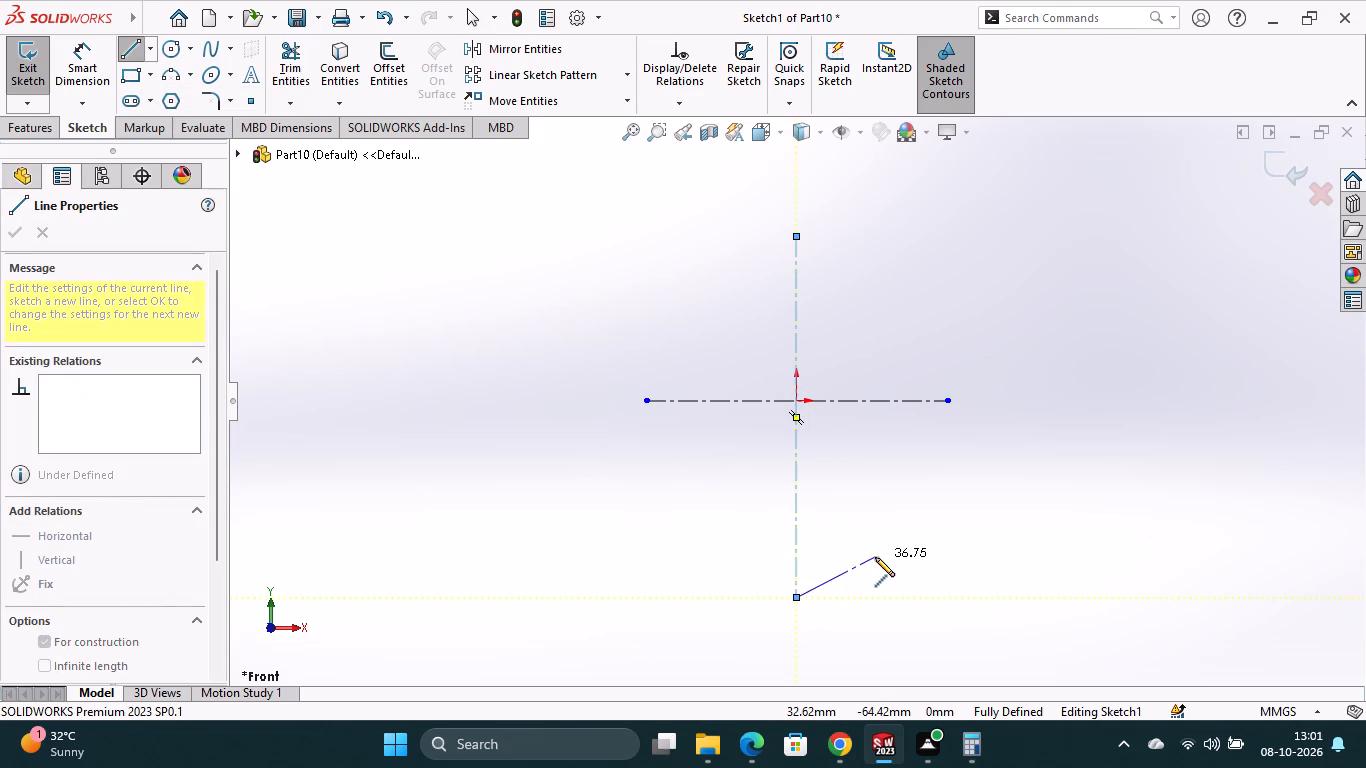
{"action": "key", "text": "Escape"}
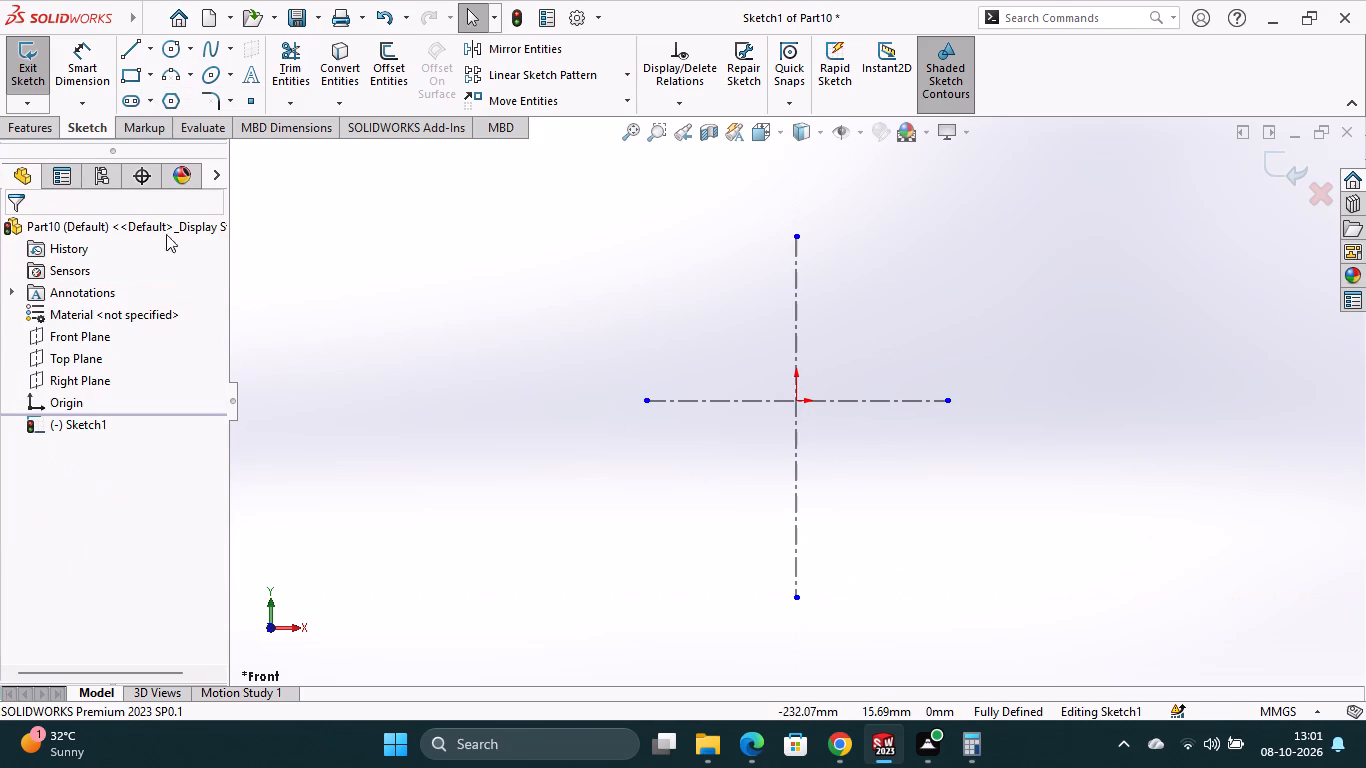
Sketch a closed rectangle from lines, about 63 mm wide, with its lower-left corner at the origin and its base along the horizontal centerline.
{"action": "left_click", "coordinate": [140, 56]}
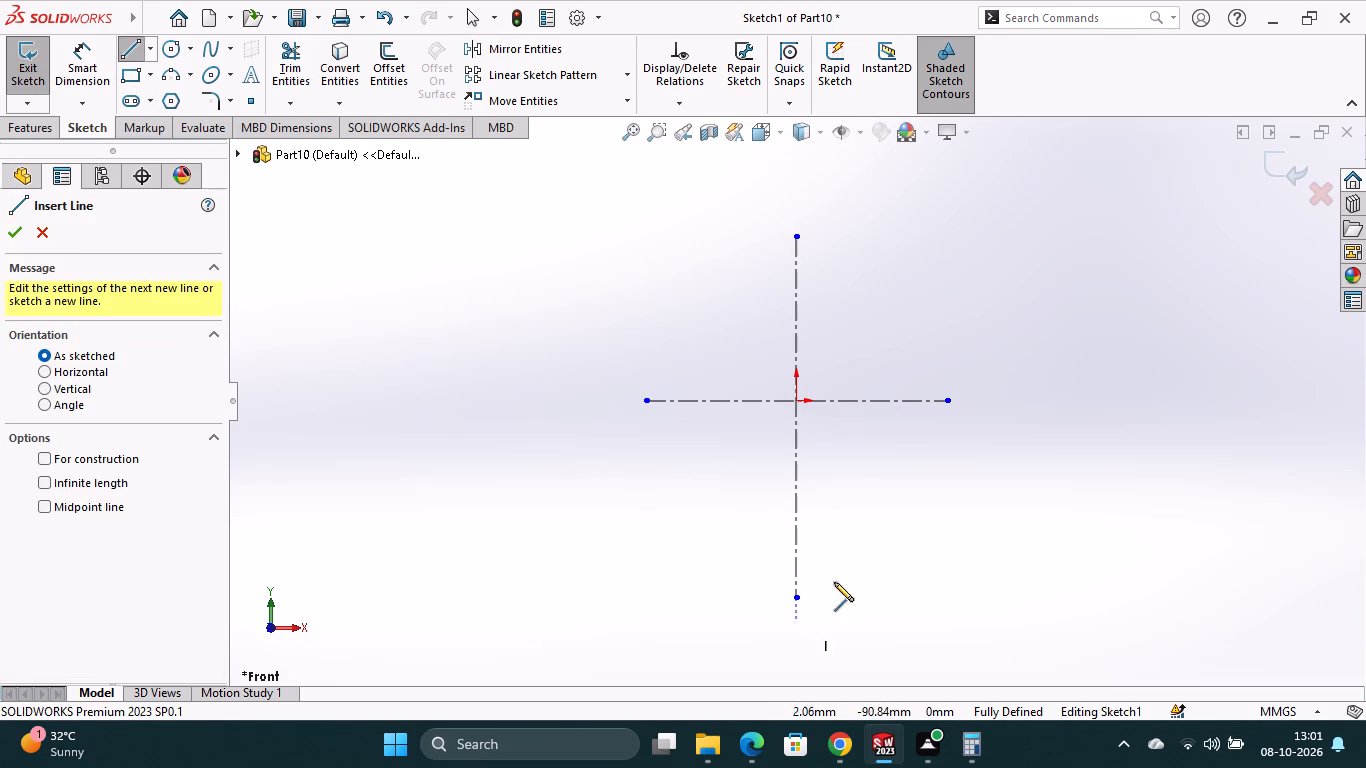
{"action": "left_click", "coordinate": [796, 401]}
{"action": "left_click", "coordinate": [794, 344]}
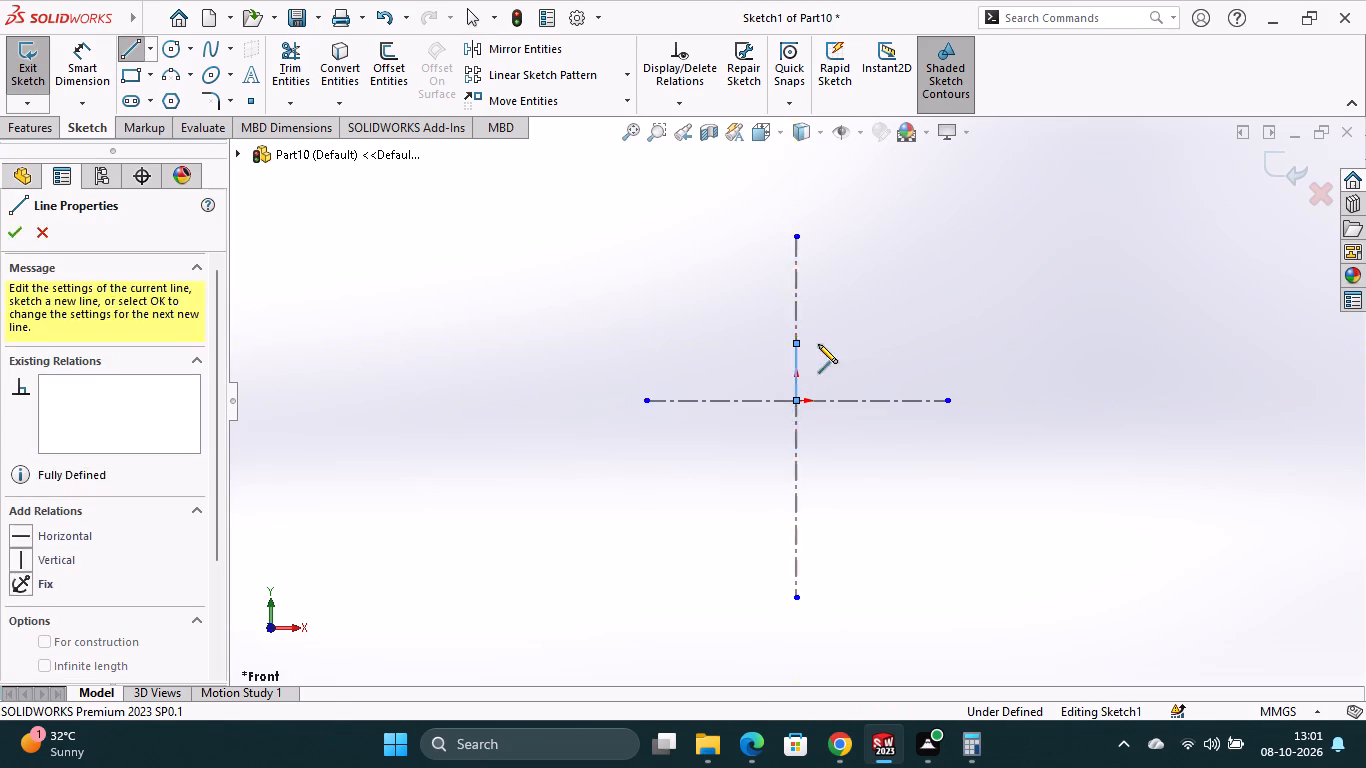
{"action": "left_click", "coordinate": [948, 346]}
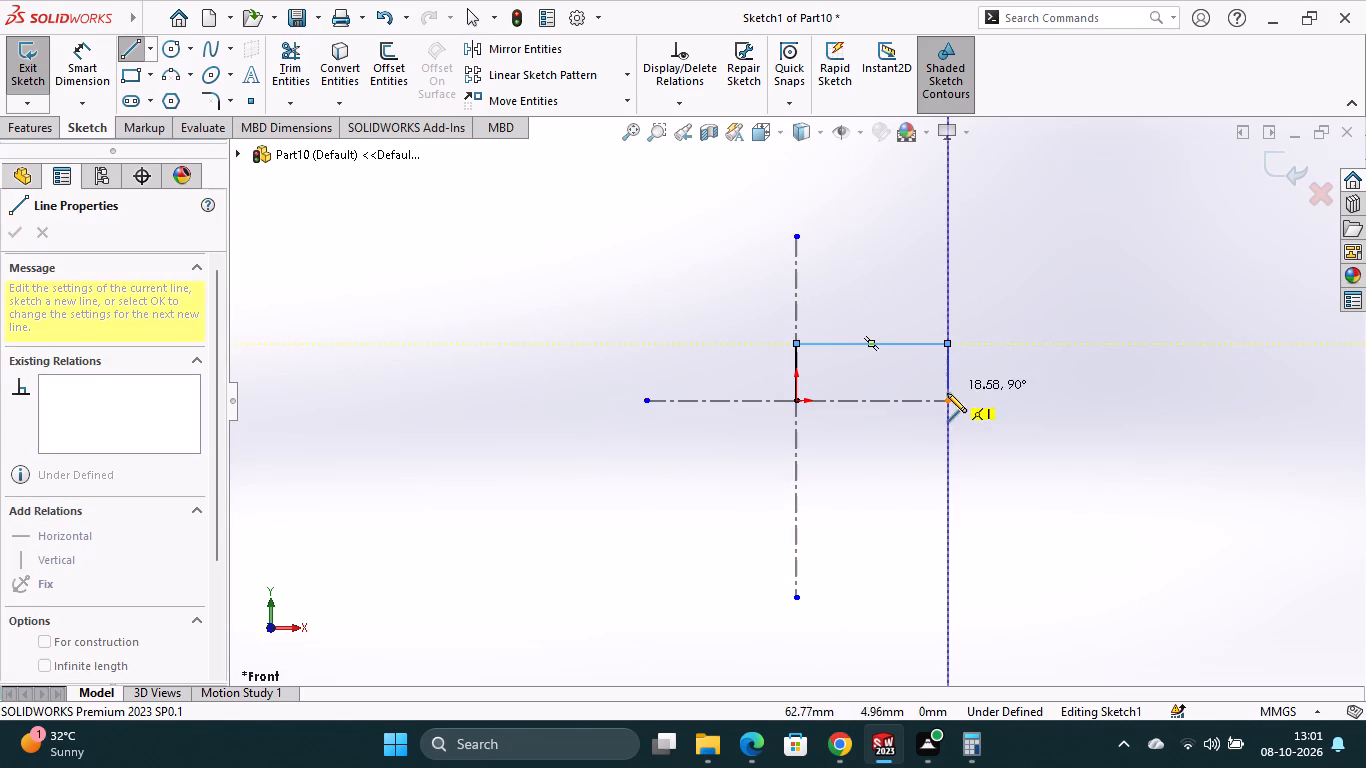
{"action": "left_click", "coordinate": [945, 400]}
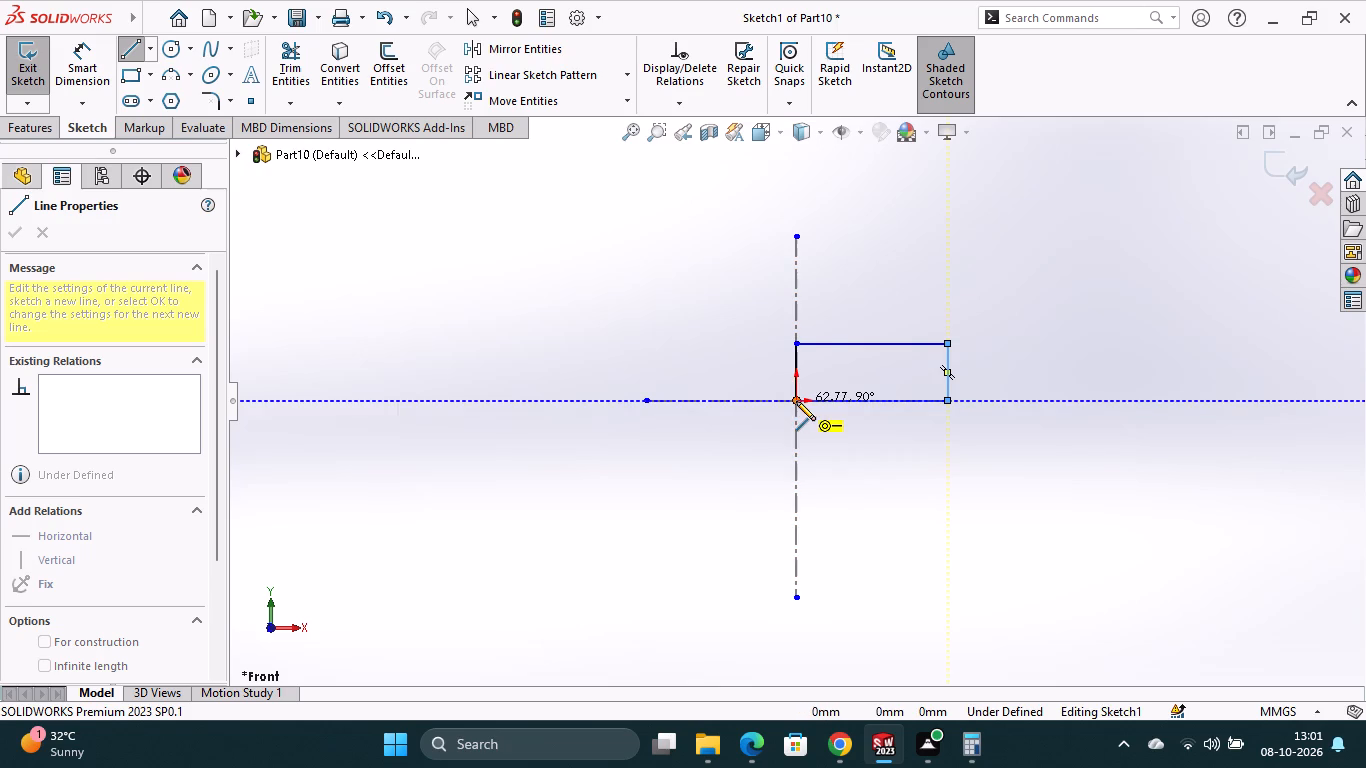
{"action": "left_click", "coordinate": [796, 400]}
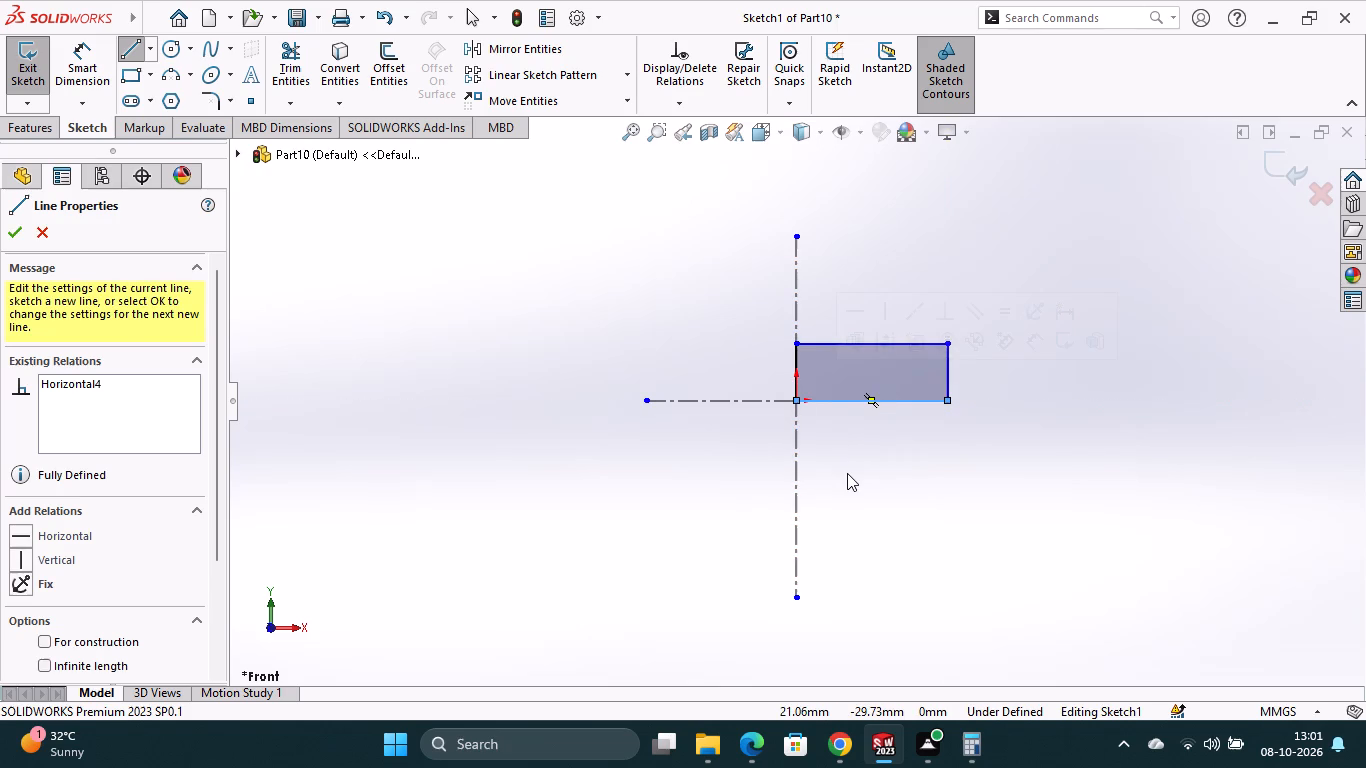
{"action": "key", "text": "Escape"}
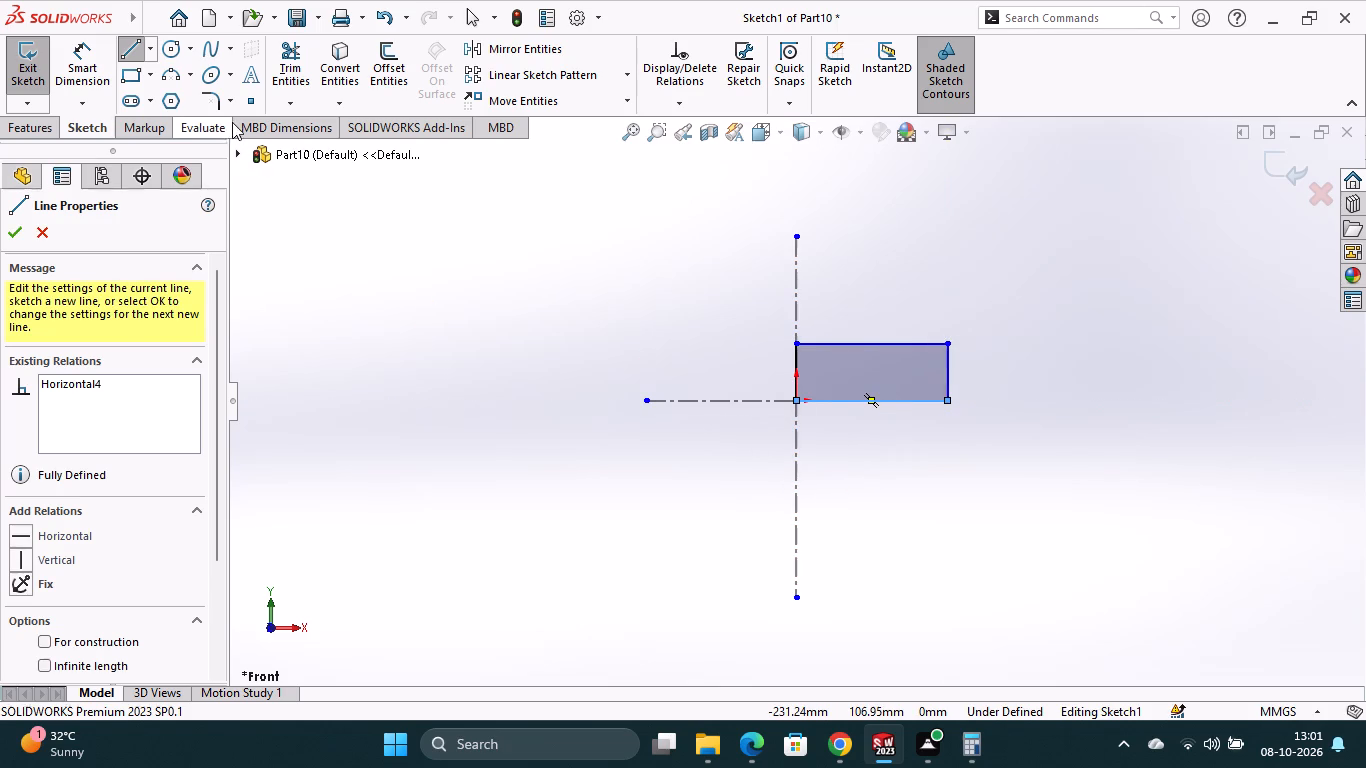
Sketch two concentric circles centred about 37 mm left of and 18 mm above the origin.
{"action": "left_click", "coordinate": [171, 48]}
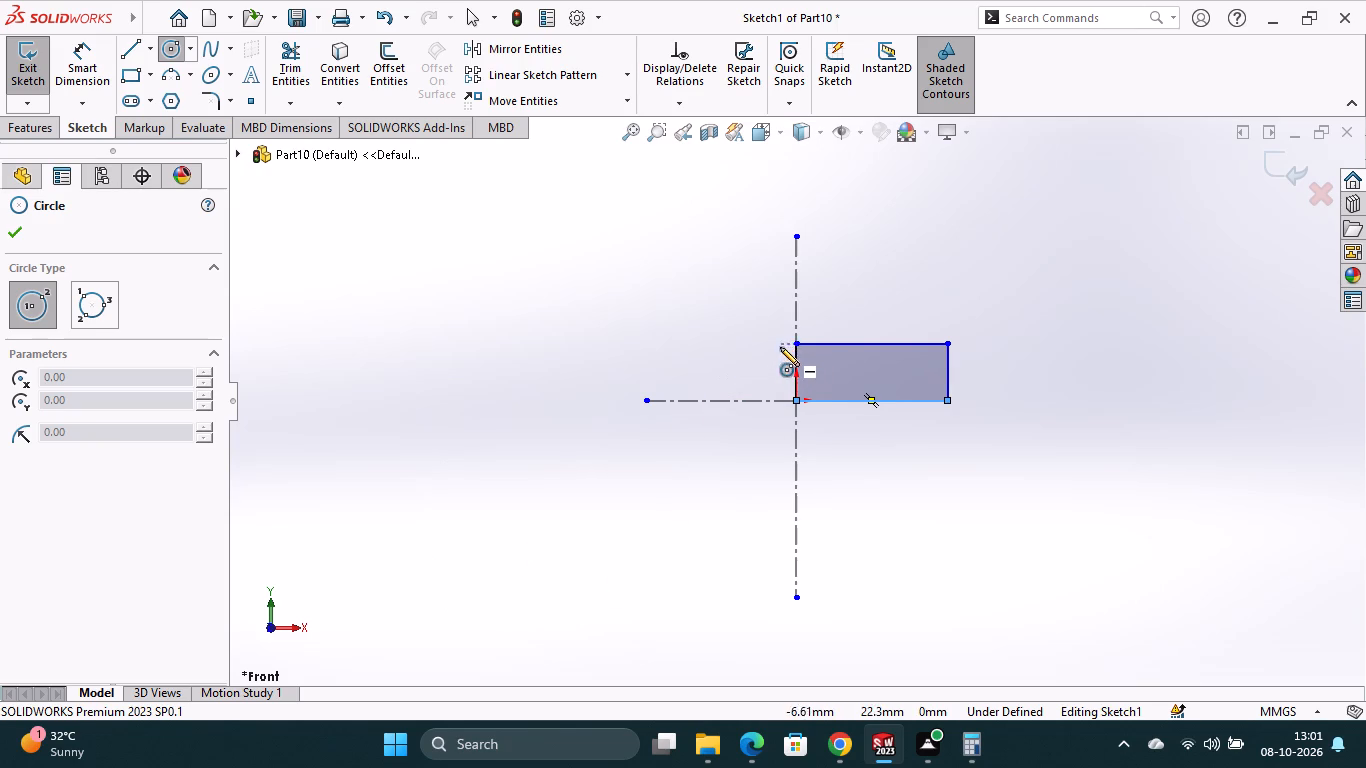
{"action": "left_click", "coordinate": [706, 358]}
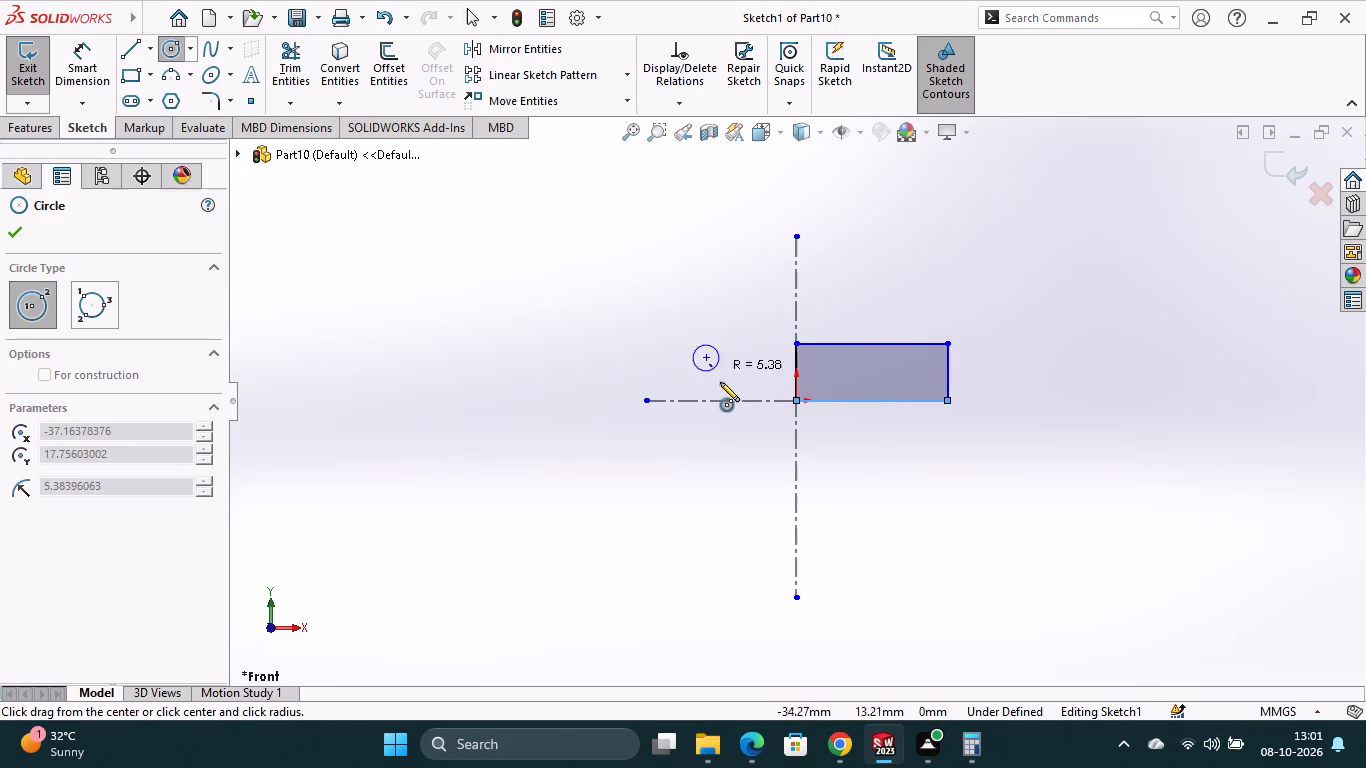
{"action": "left_click", "coordinate": [720, 385]}
{"action": "left_click", "coordinate": [705, 356]}
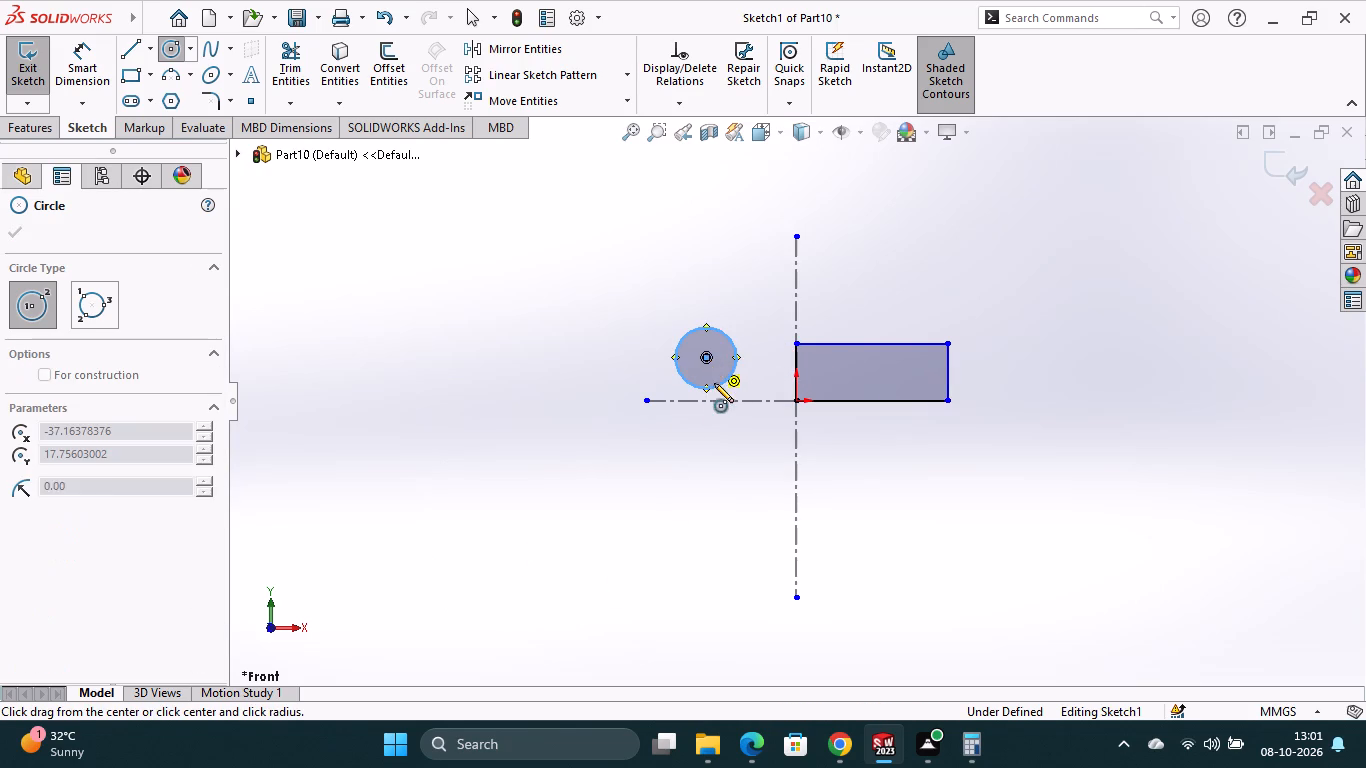
{"action": "left_click", "coordinate": [720, 422]}
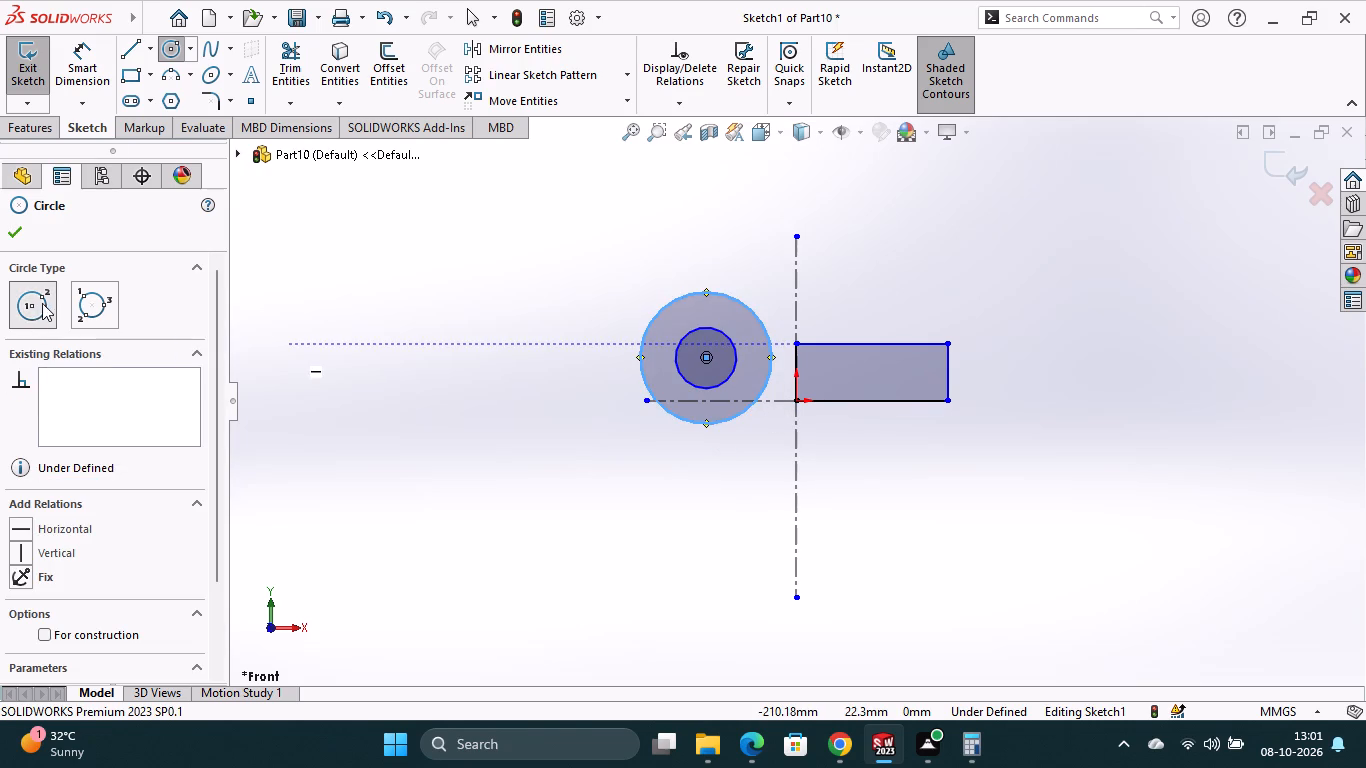
{"action": "left_click", "coordinate": [412, 244]}
{"action": "key", "text": "Escape"}
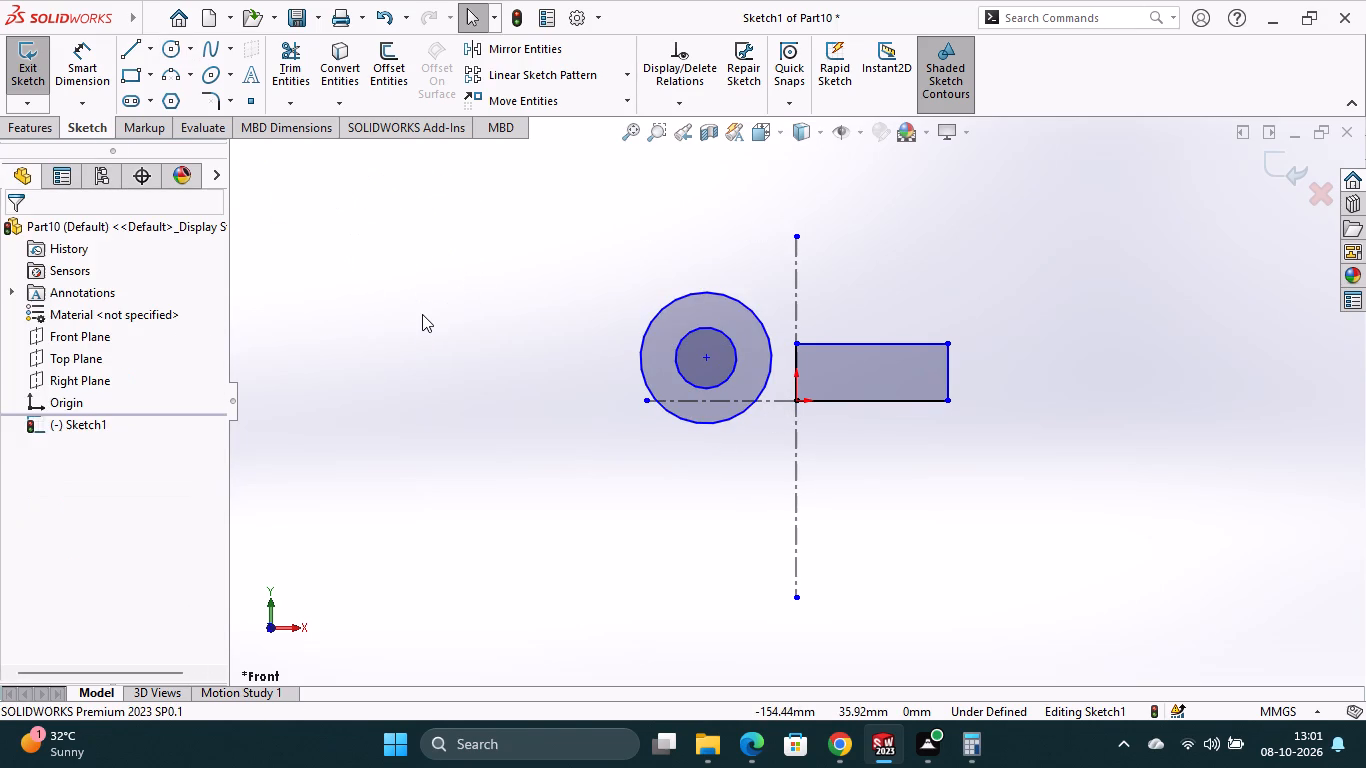
Dimension the rectangle's width along its lower edge to 84 mm.
{"action": "left_click", "coordinate": [98, 66]}
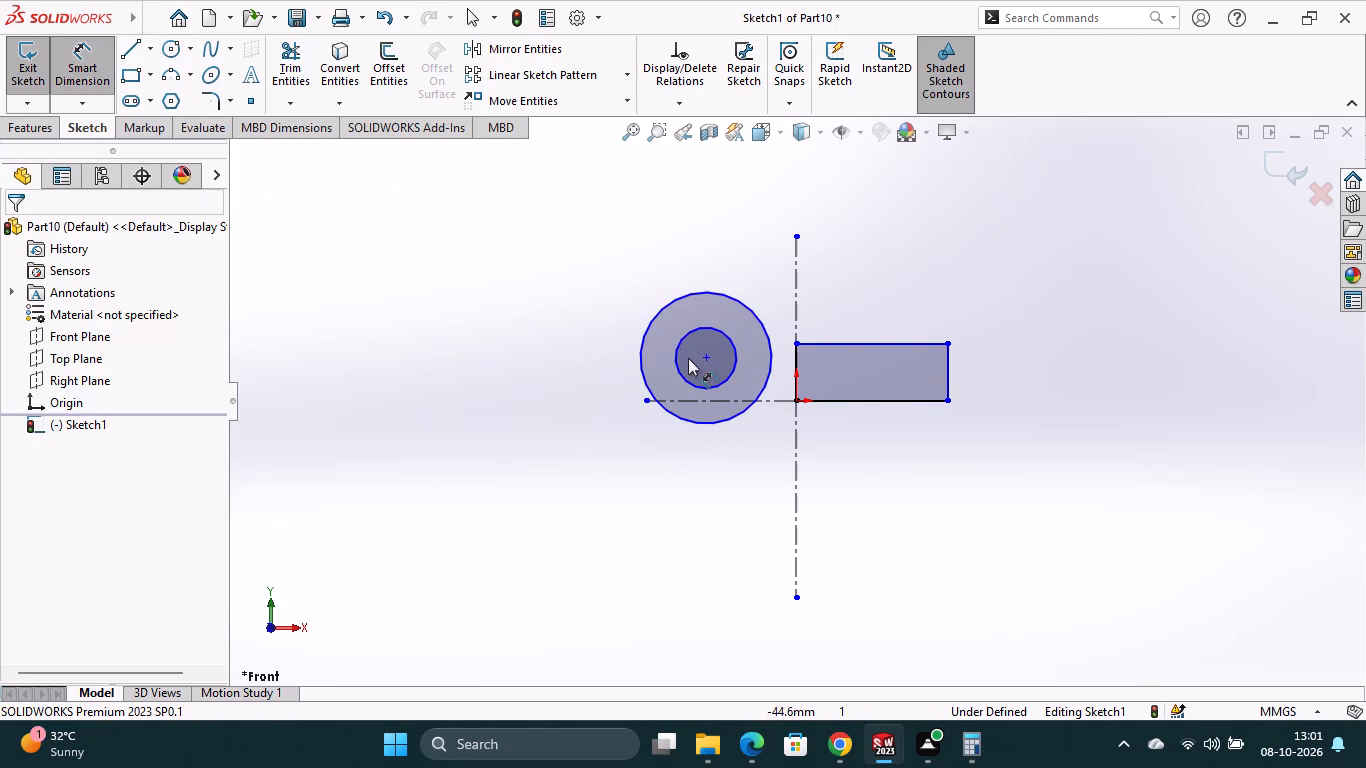
{"action": "left_click", "coordinate": [794, 401]}
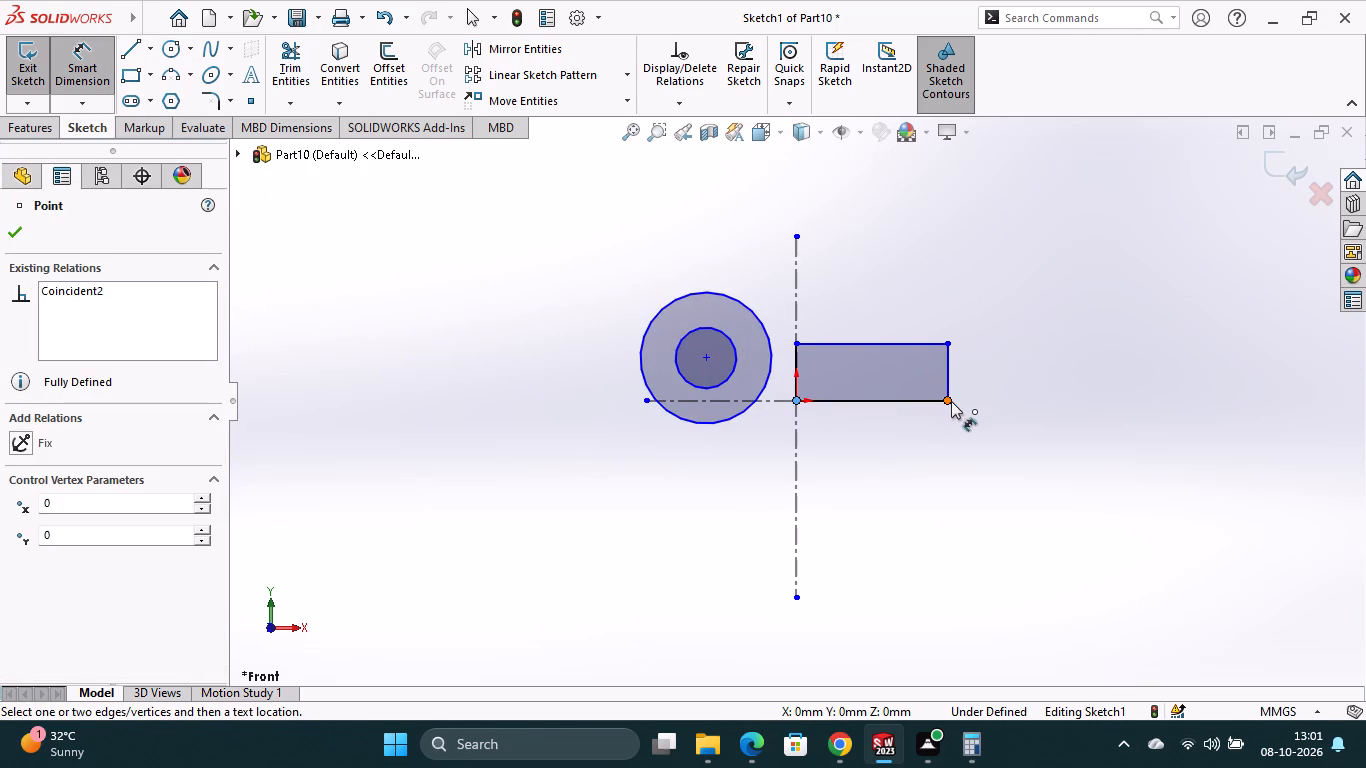
{"action": "left_click", "coordinate": [951, 401]}
{"action": "left_click", "coordinate": [879, 434]}
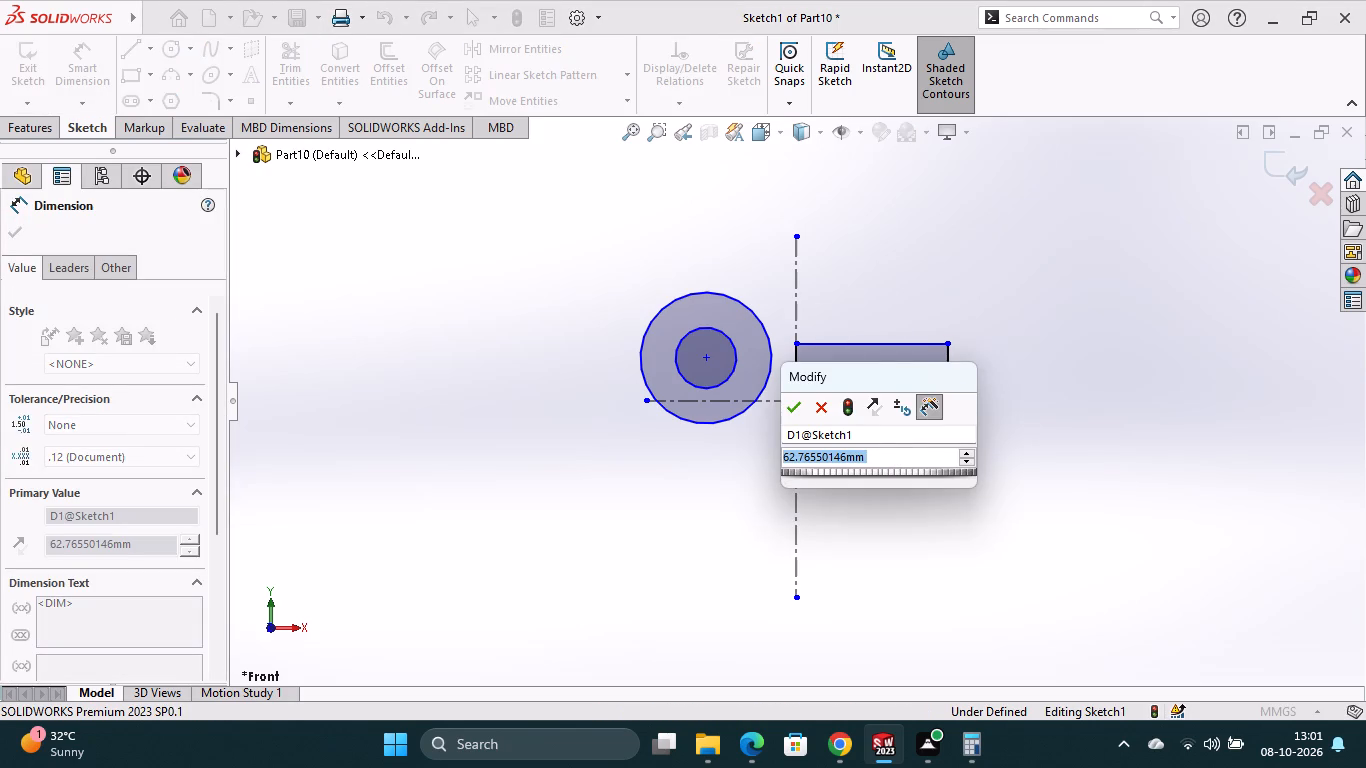
{"action": "type", "text": "84"}
{"action": "key", "text": "Return"}
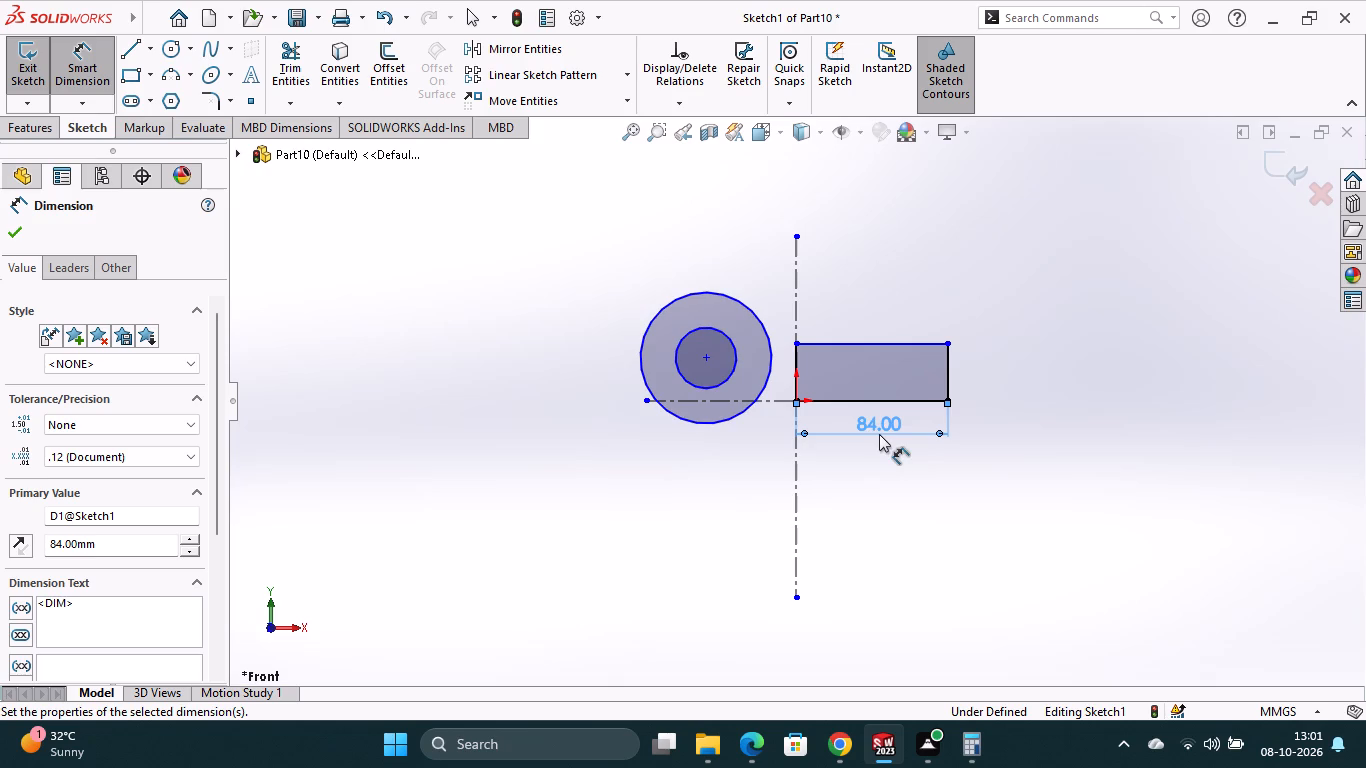
Change the rectangle's width dimension to 86 mm.
{"action": "left_click", "coordinate": [879, 434]}
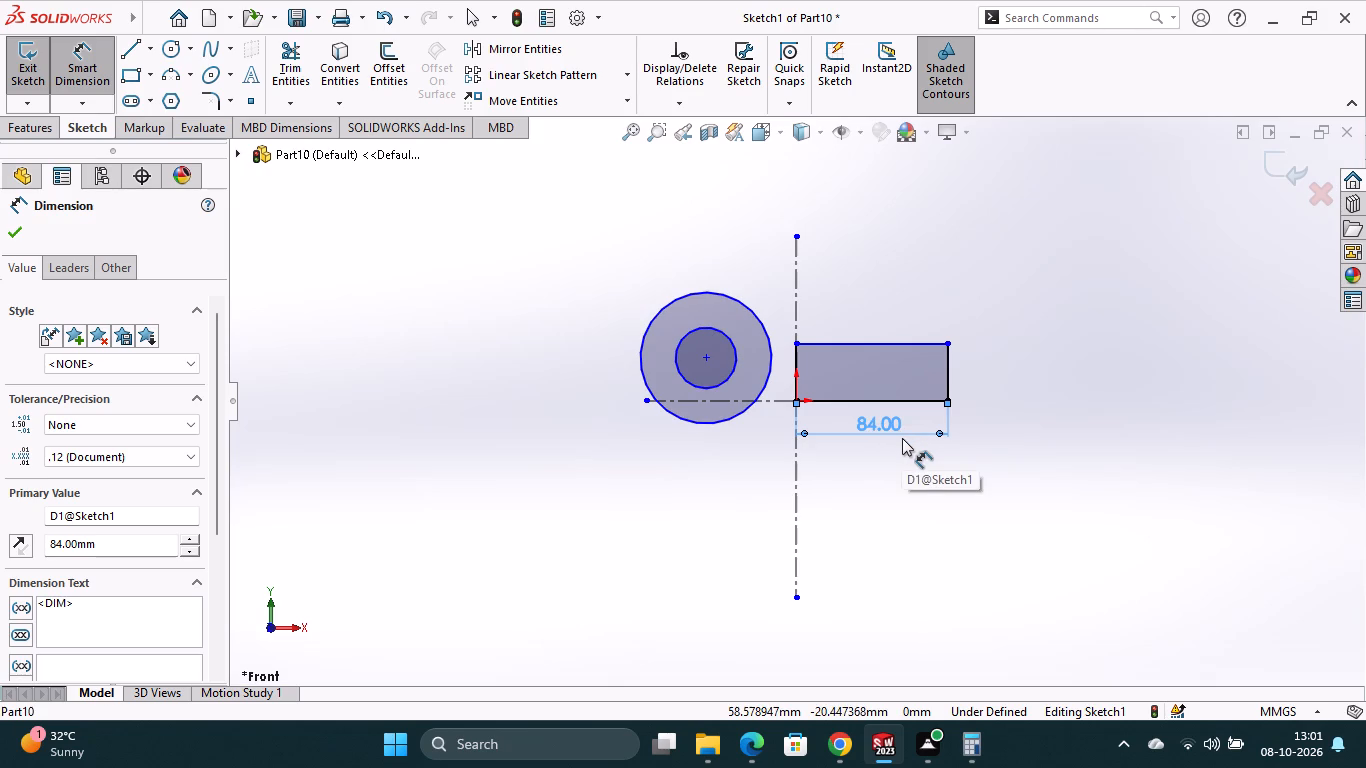
{"action": "double_click", "coordinate": [889, 426]}
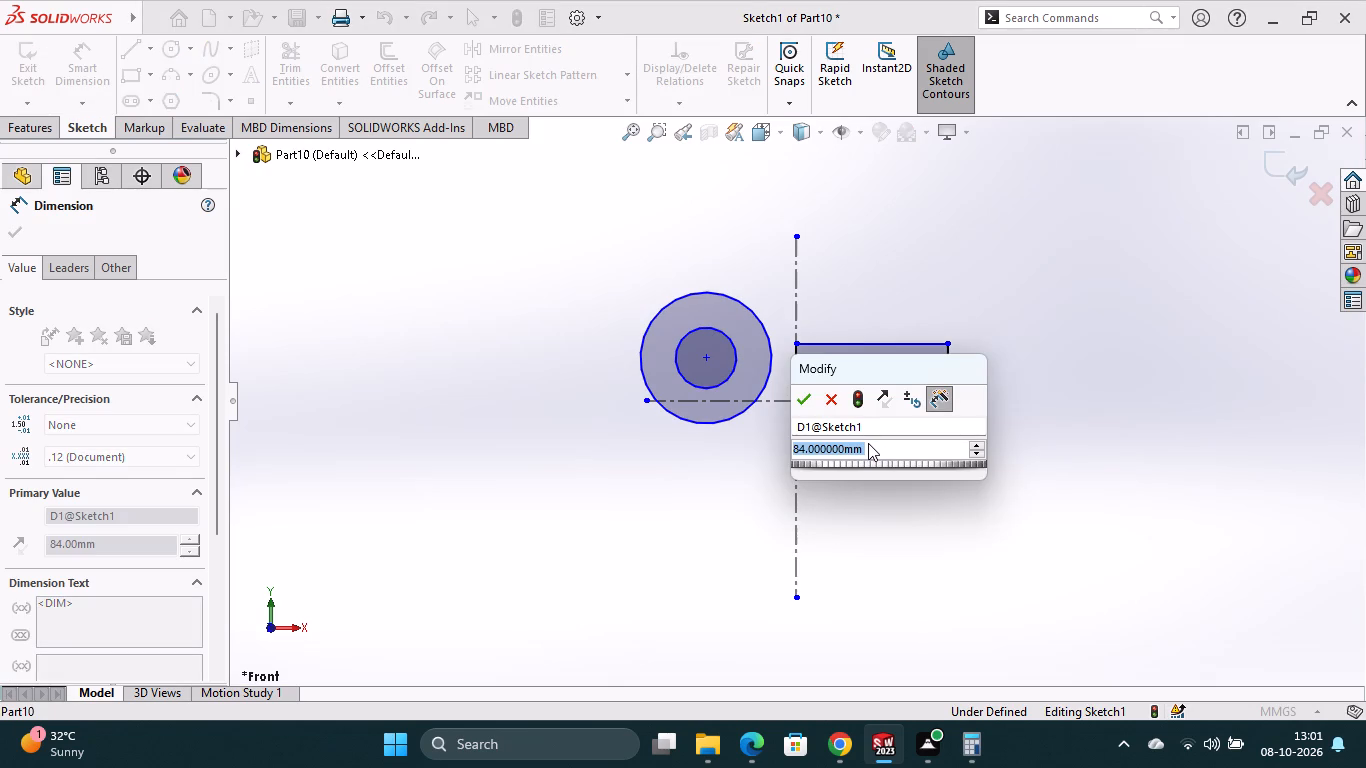
{"action": "type", "text": "86"}
{"action": "key", "text": "Return"}
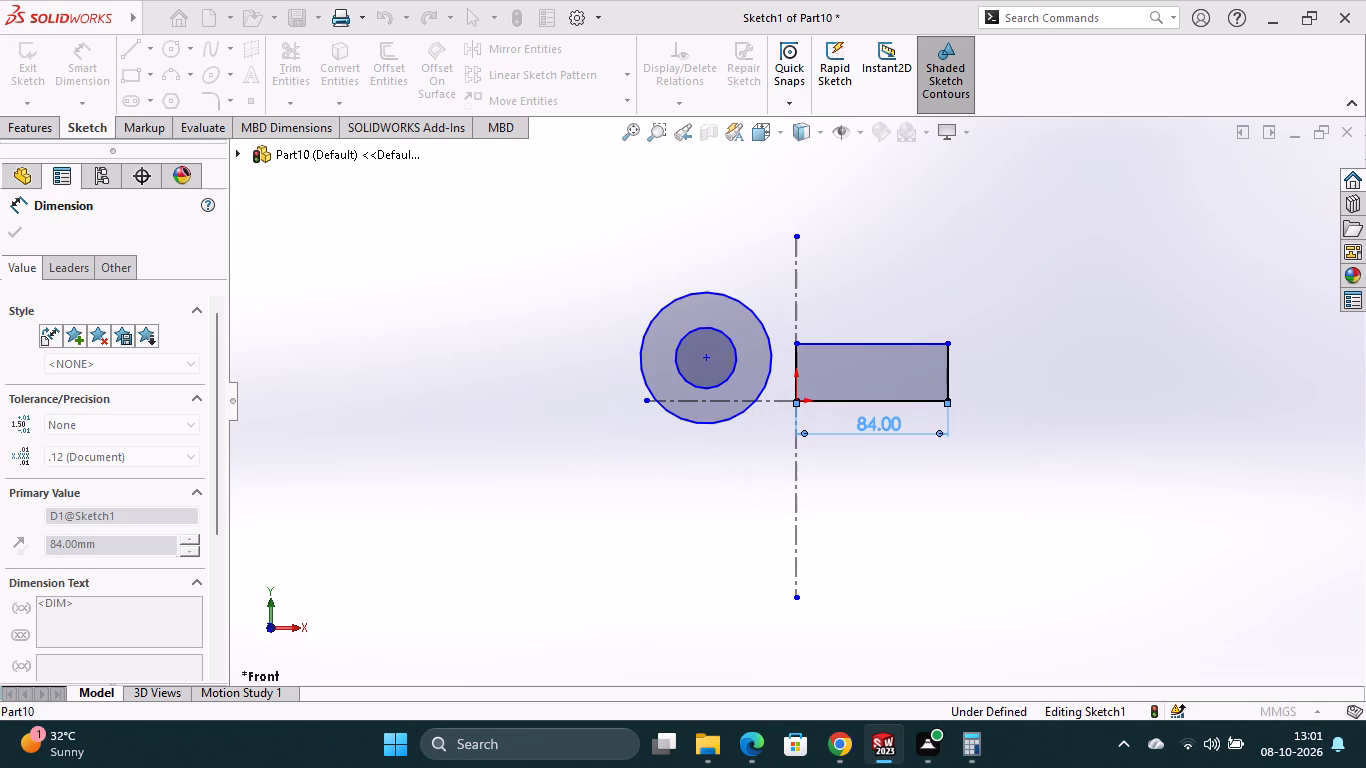
Dimension the rectangle's height along its outer vertical edge to 10 mm.
{"action": "left_click", "coordinate": [954, 343]}
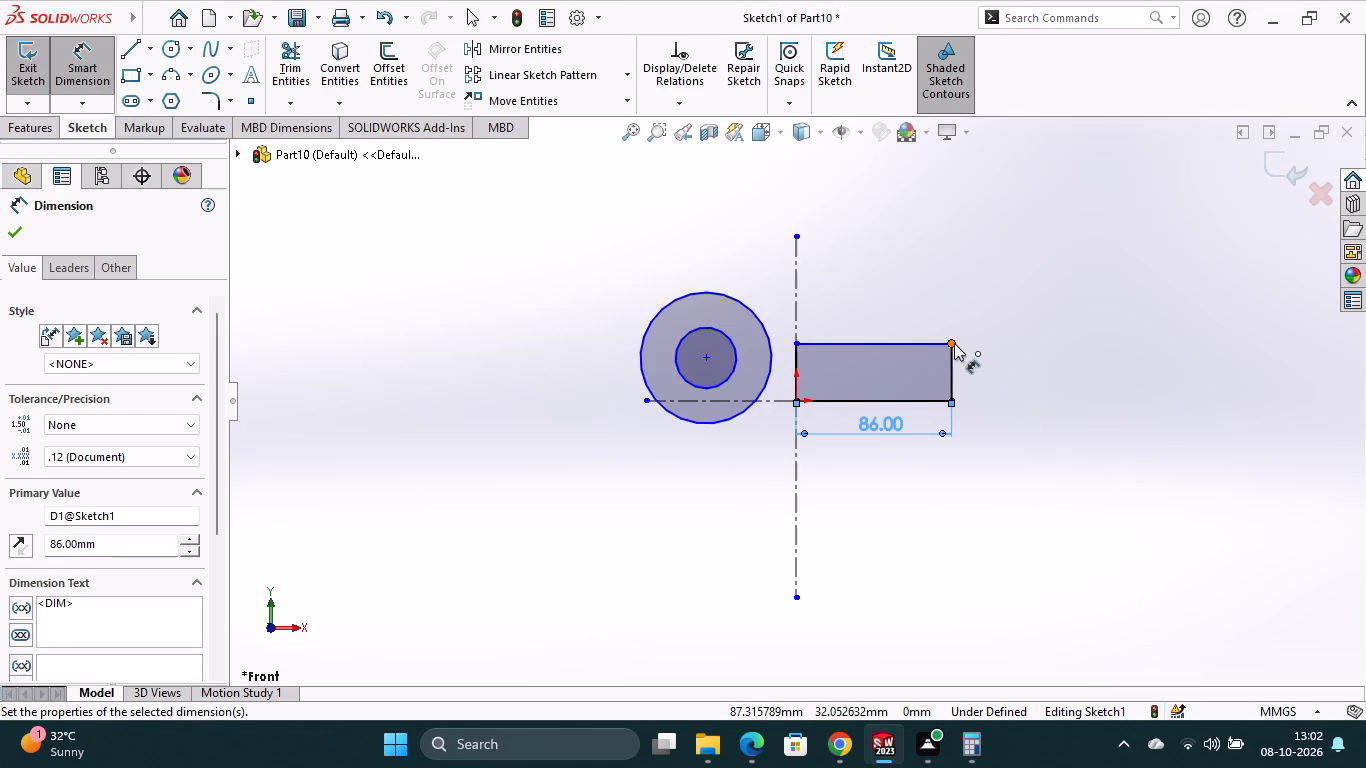
{"action": "left_click", "coordinate": [954, 399]}
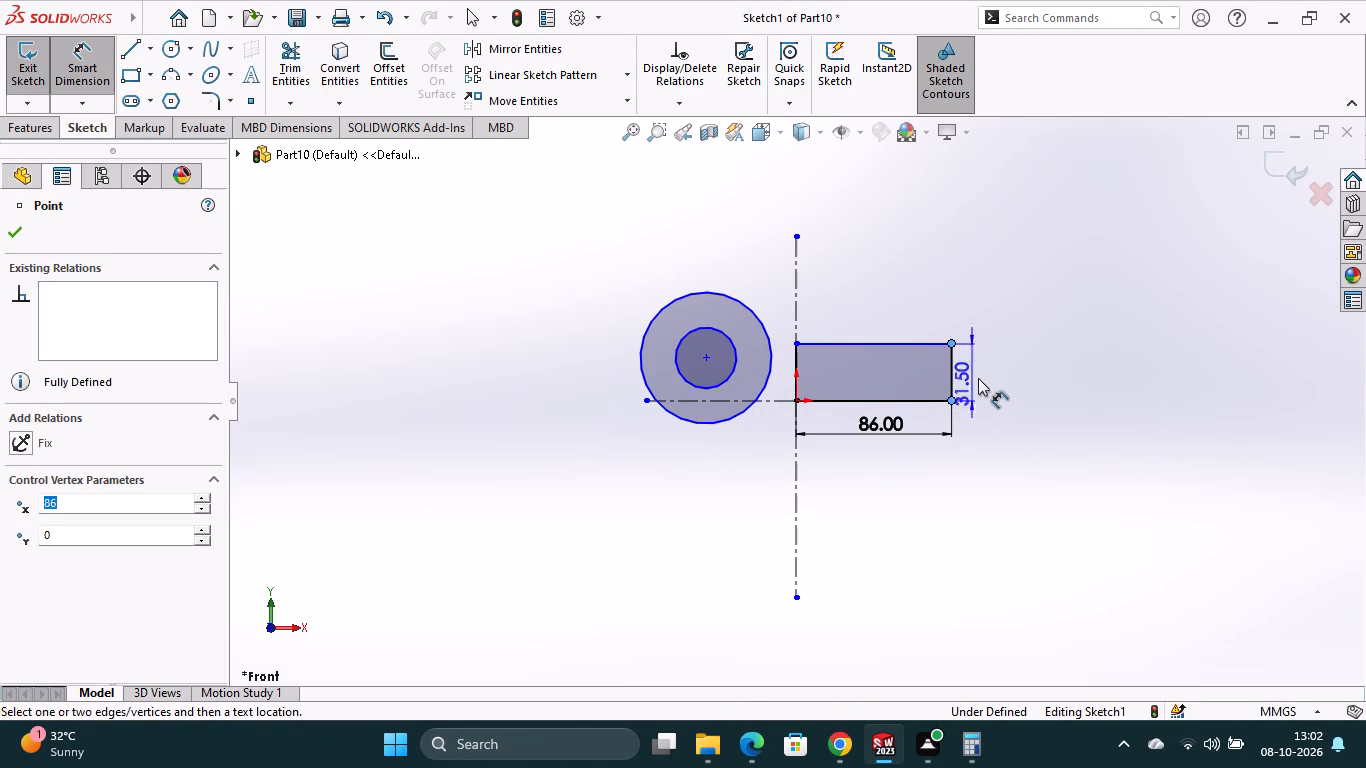
{"action": "left_click", "coordinate": [985, 374]}
{"action": "type", "text": "10"}
{"action": "key", "text": "Return"}
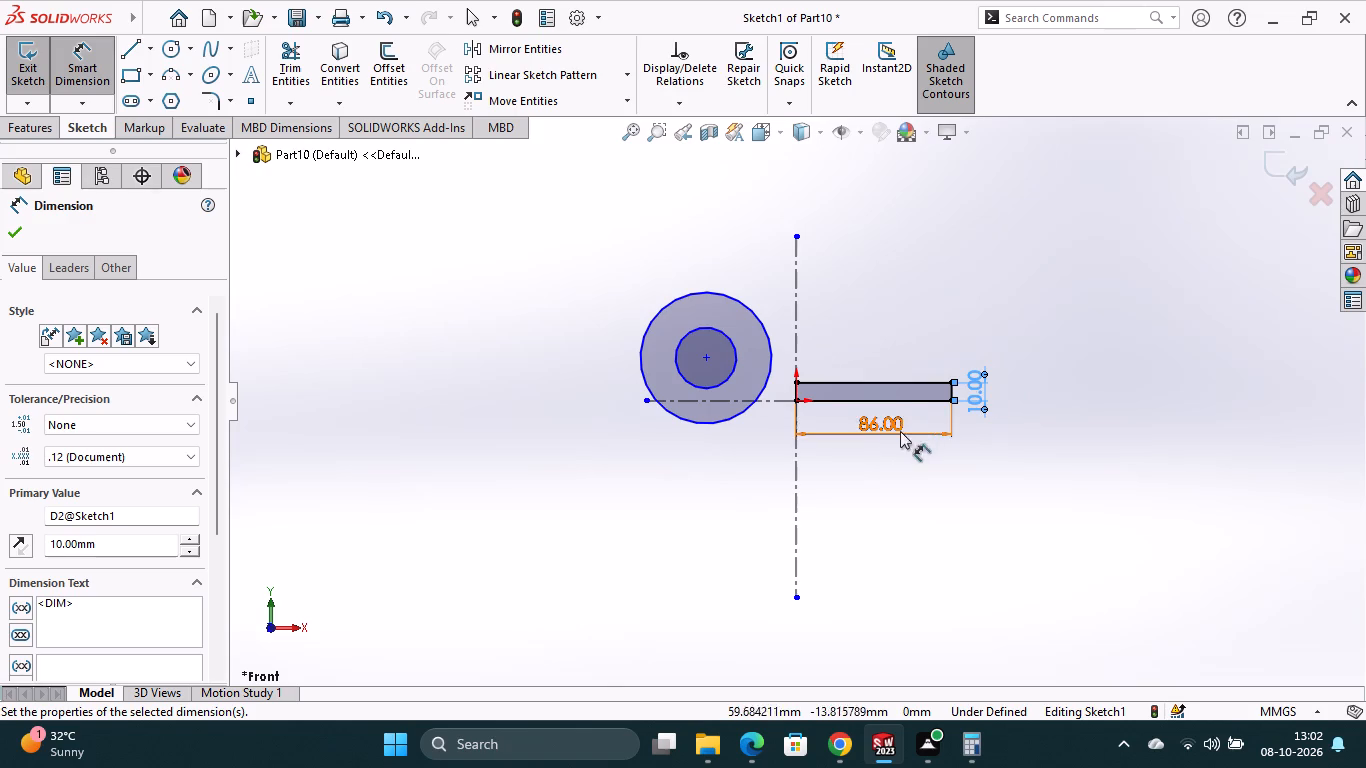
Dimension the inner circle's diameter to 20 mm.
{"action": "scroll", "coordinate": [887, 450], "scroll_direction": "up", "scroll_amount": 2}
{"action": "scroll", "coordinate": [875, 396], "scroll_direction": "down", "scroll_amount": 5}
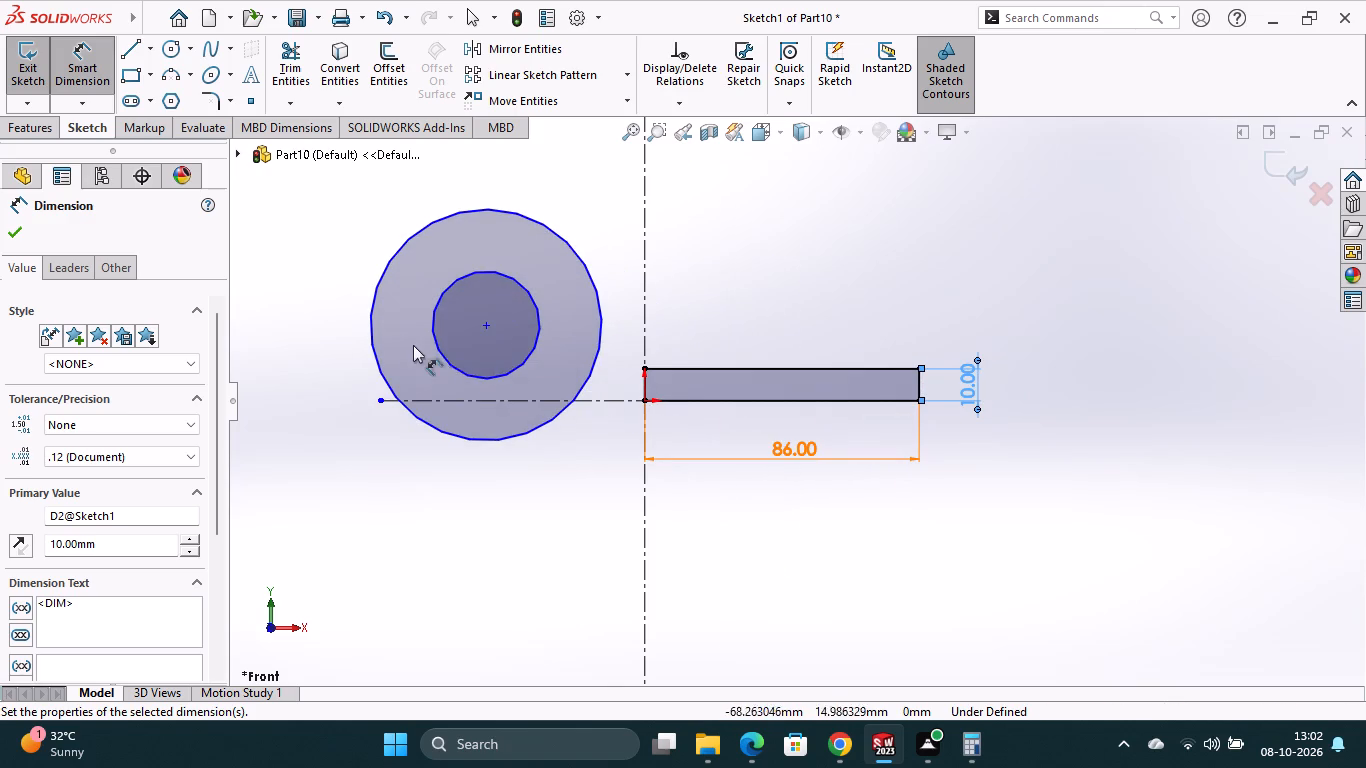
{"action": "left_click", "coordinate": [505, 374]}
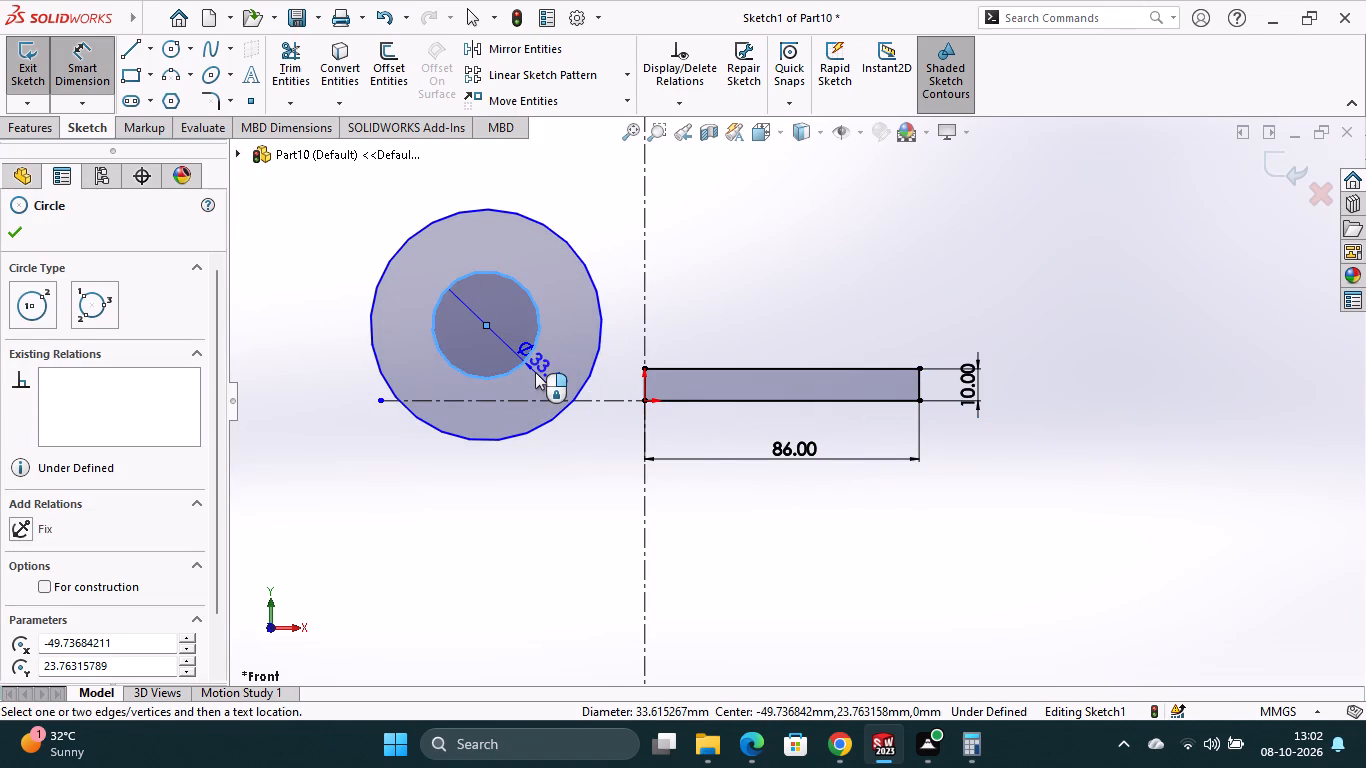
{"action": "left_click", "coordinate": [535, 372]}
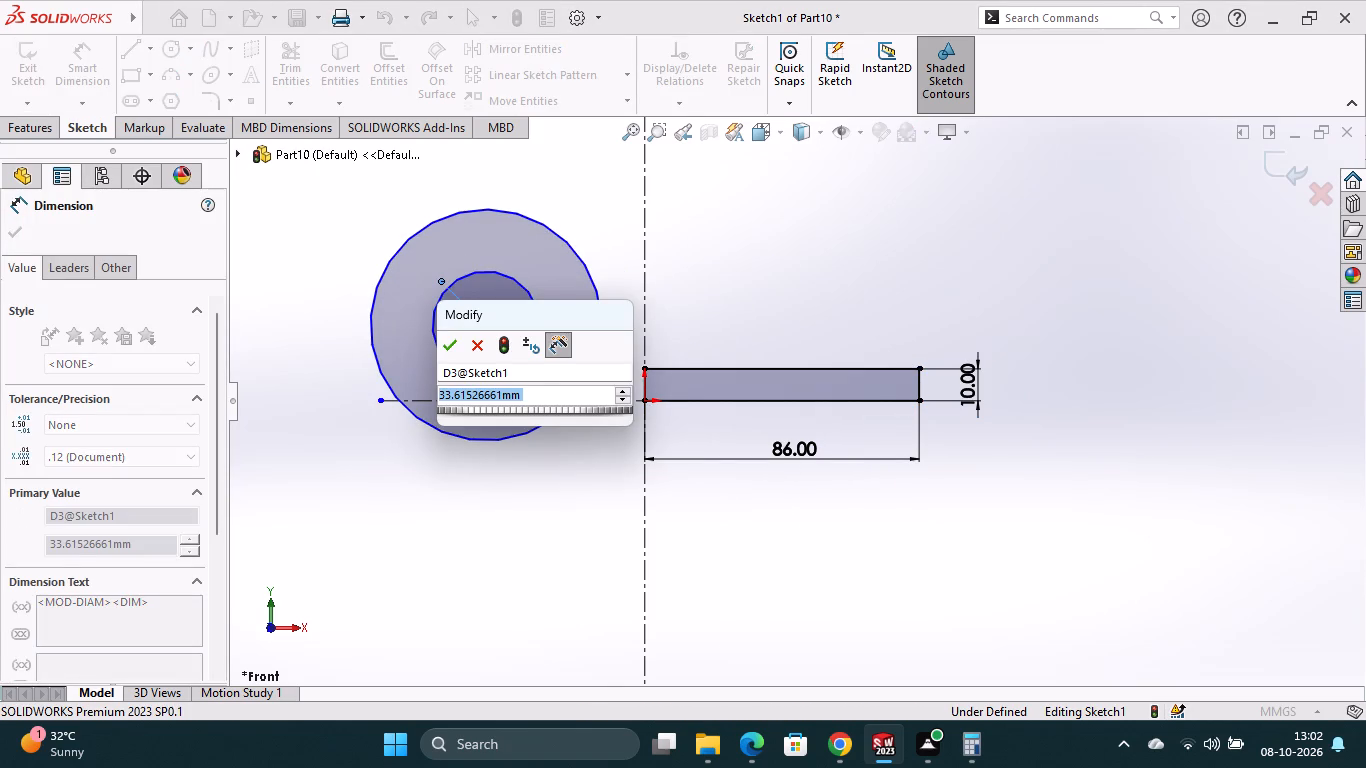
{"action": "key", "text": "3"}
{"action": "key", "text": "BackSpace"}
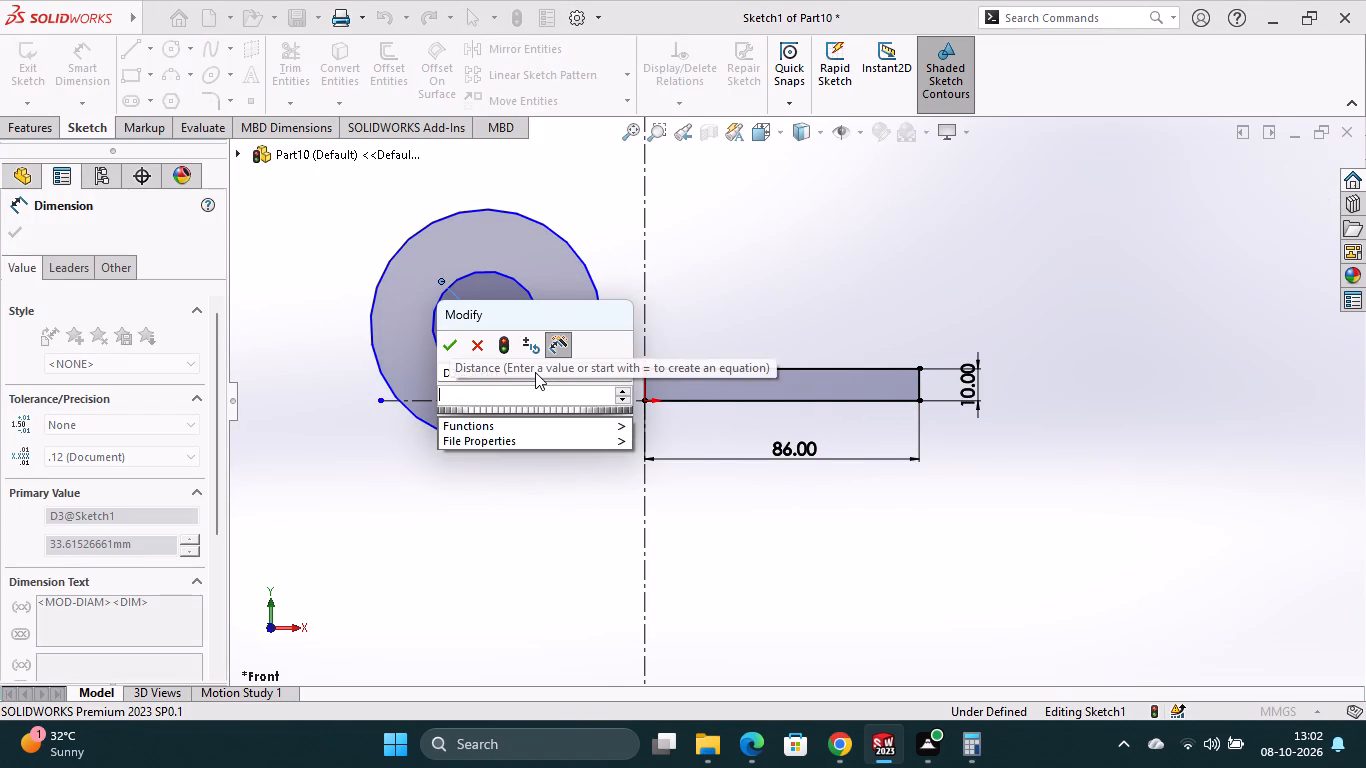
{"action": "type", "text": "20"}
{"action": "key", "text": "Return"}
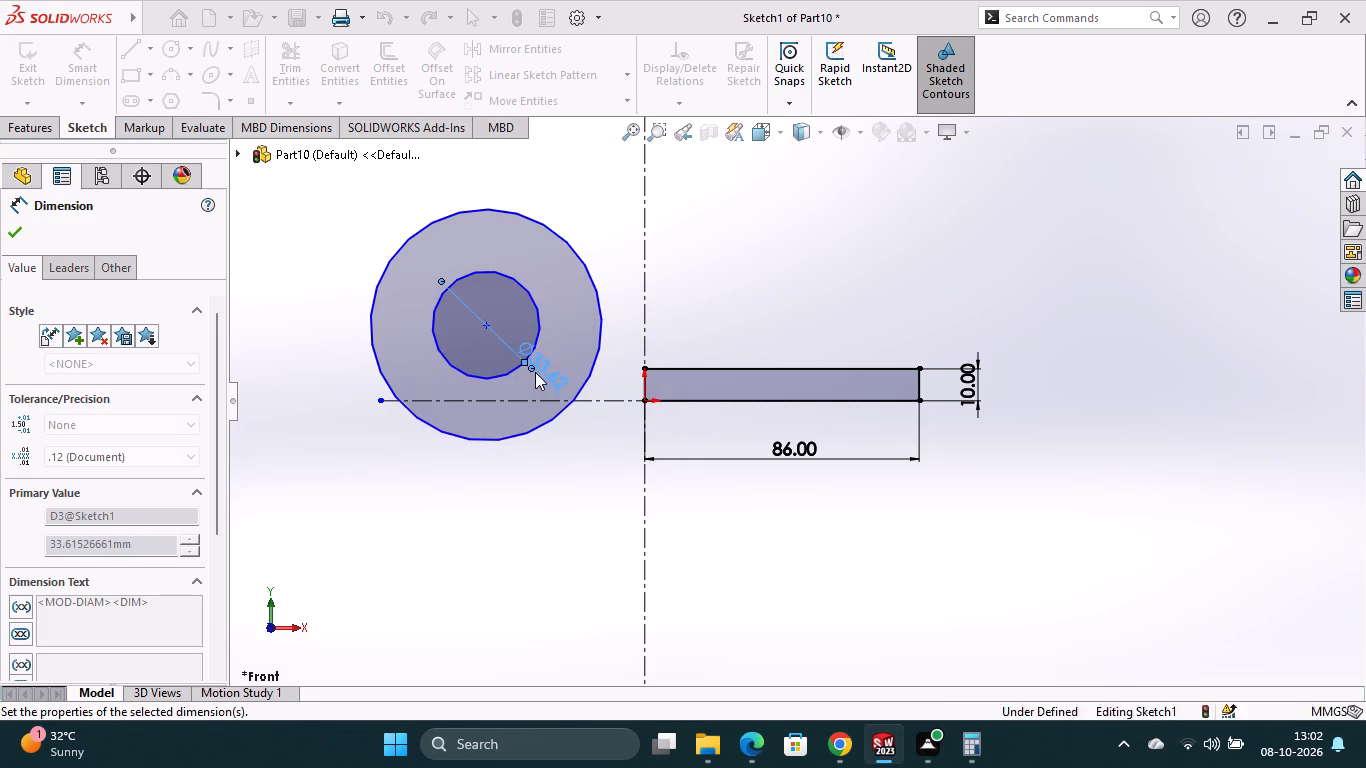
Dimension the outer circle's diameter to 44 mm.
{"action": "left_click", "coordinate": [586, 272]}
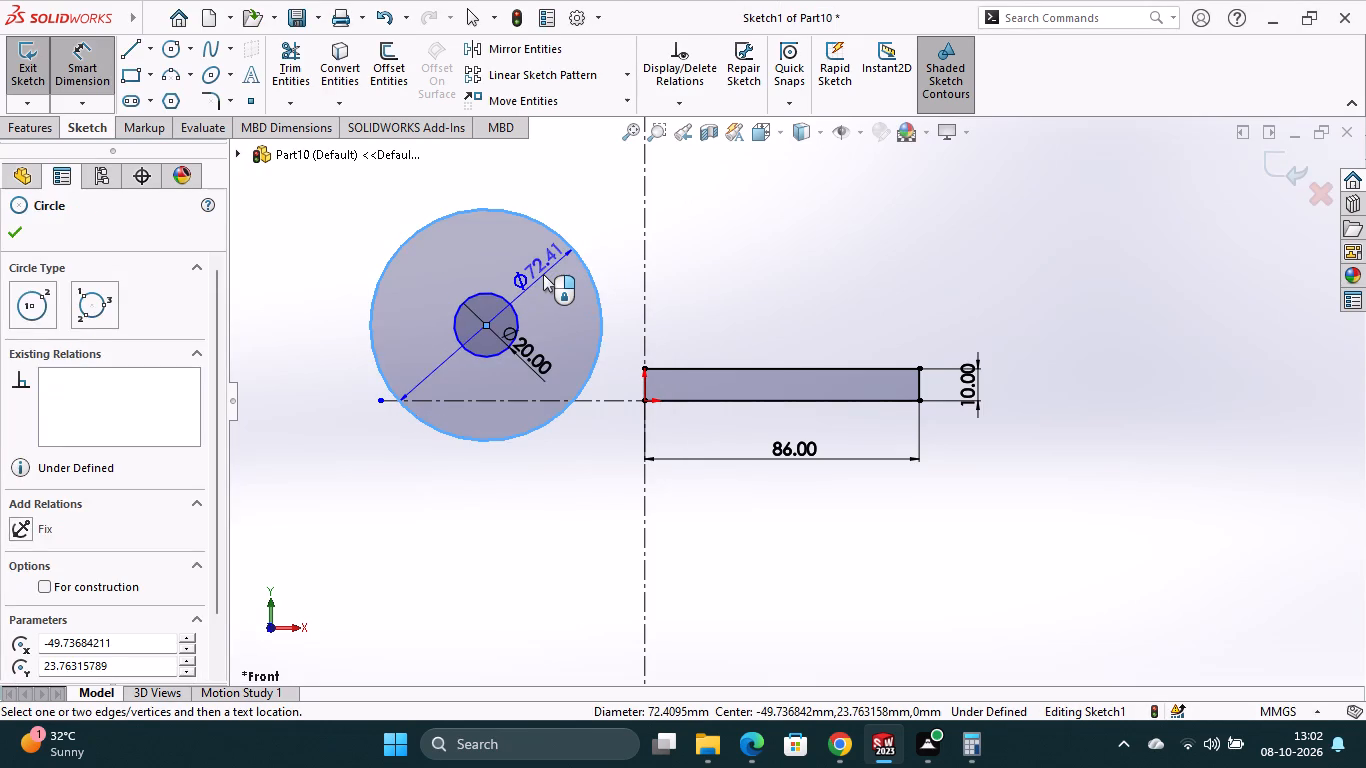
{"action": "left_click", "coordinate": [543, 274]}
{"action": "type", "text": "44"}
{"action": "key", "text": "Return"}
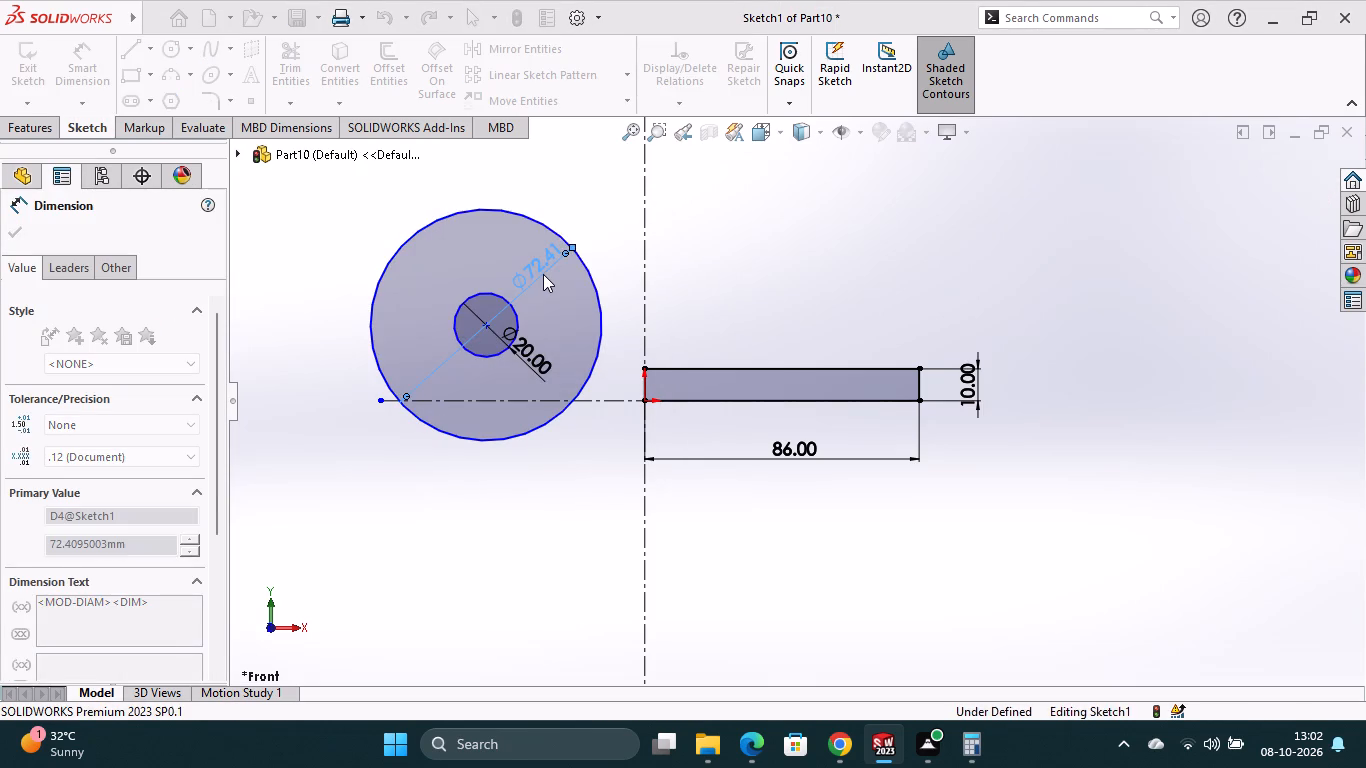
Dimension the horizontal distance between the circles' centre and the origin to 41 mm.
{"action": "left_click", "coordinate": [484, 326]}
{"action": "left_click", "coordinate": [643, 403]}
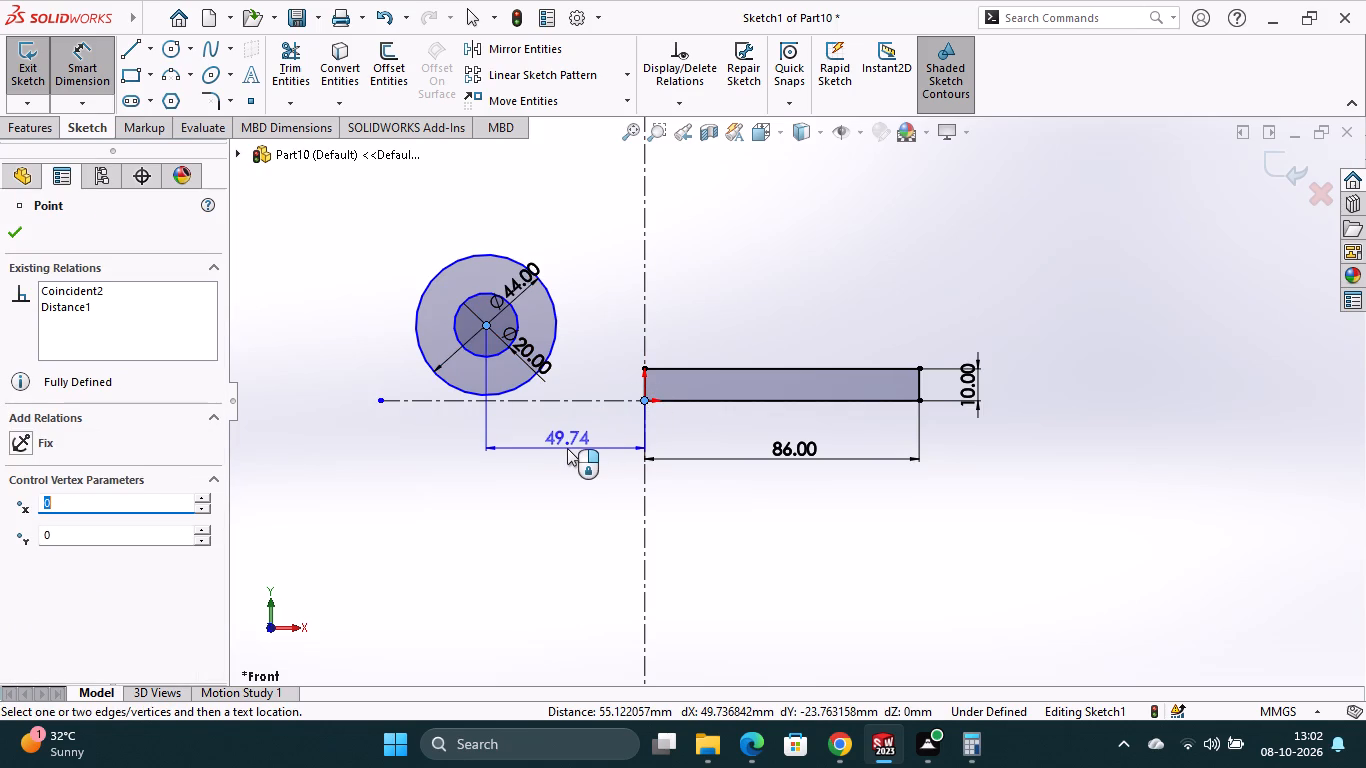
{"action": "left_click", "coordinate": [567, 448]}
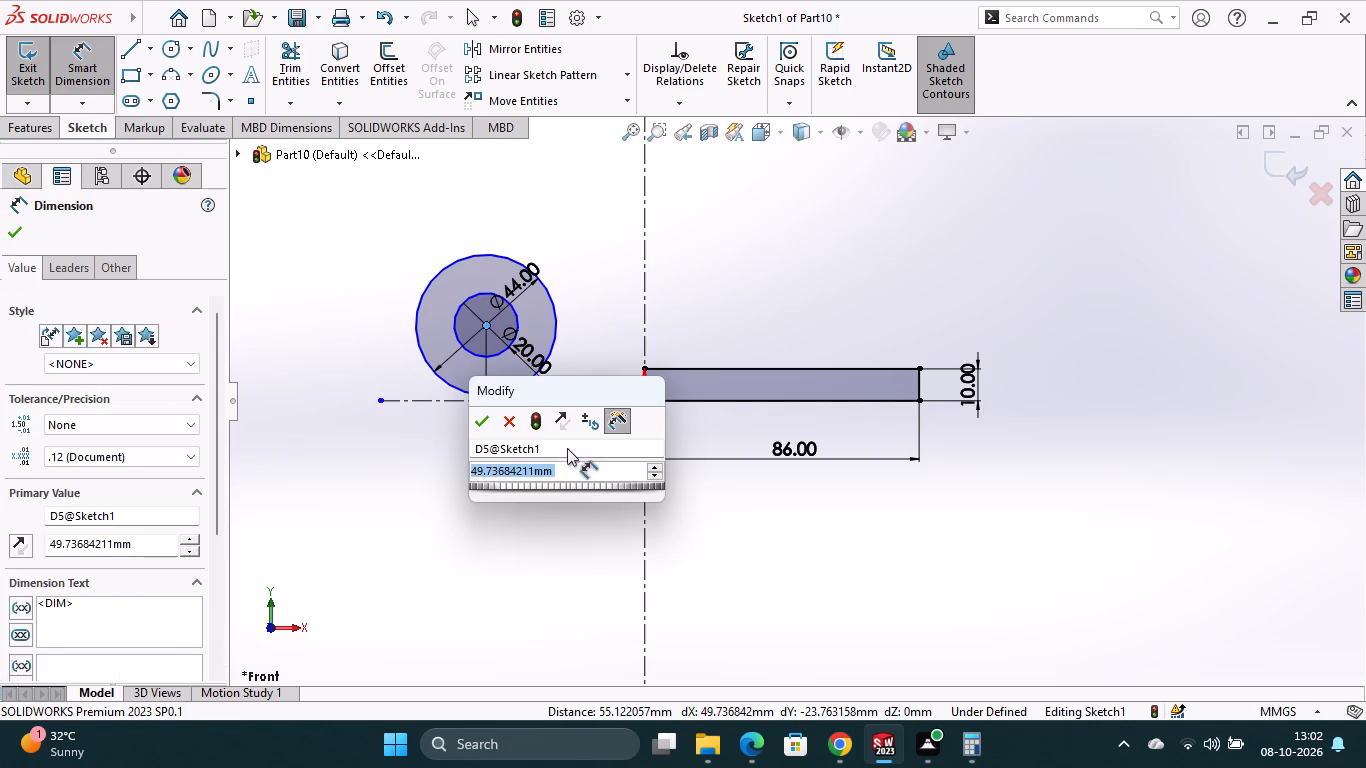
{"action": "type", "text": "41"}
{"action": "key", "text": "Return"}
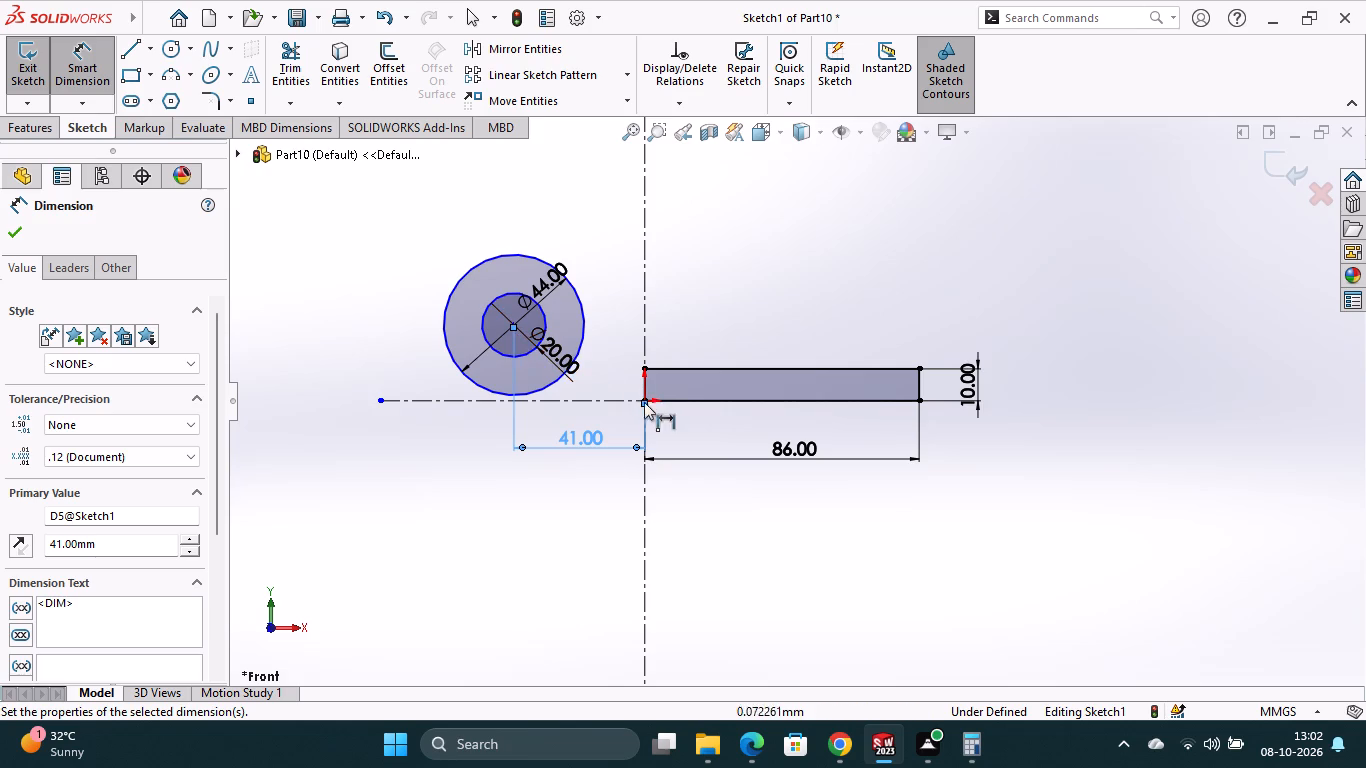
Dimension the vertical distance between the origin and the circles' centre to 22 mm.
{"action": "left_click", "coordinate": [512, 325]}
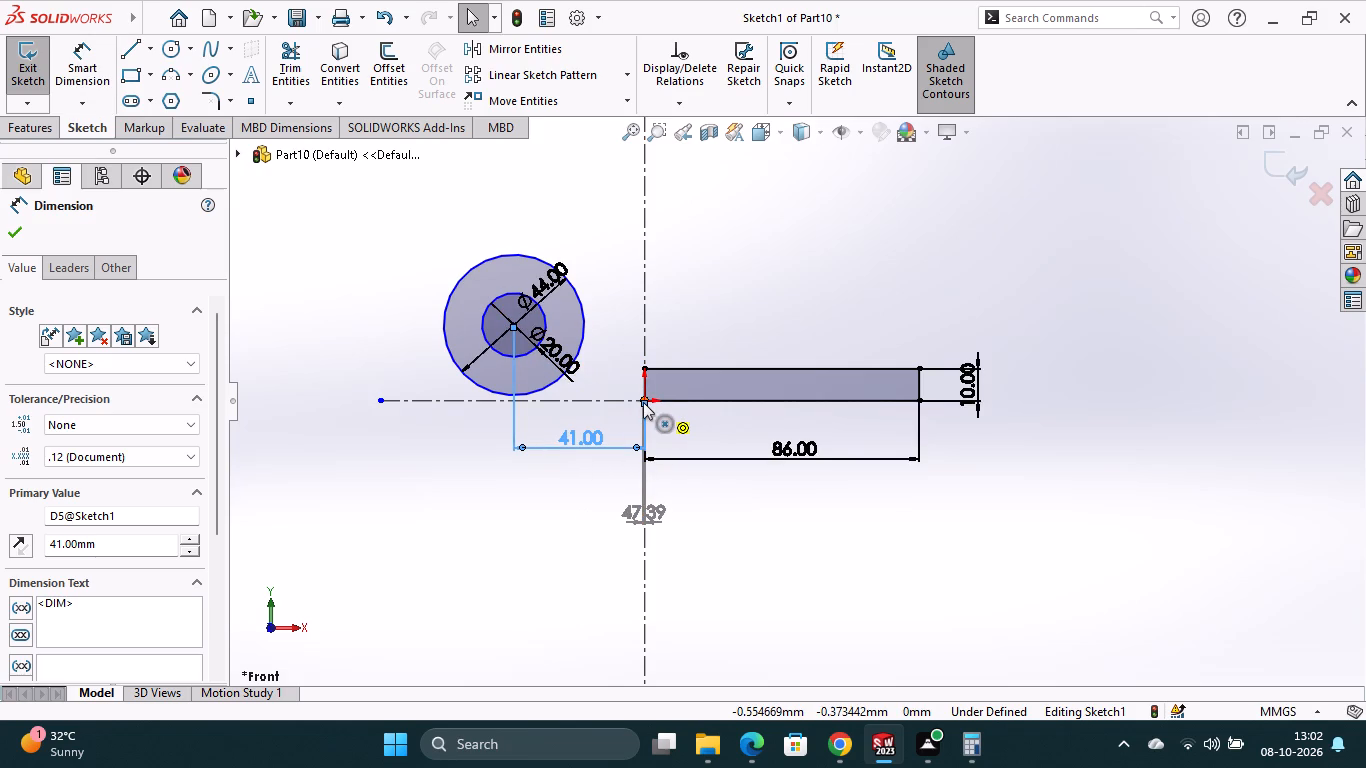
{"action": "left_click", "coordinate": [643, 402]}
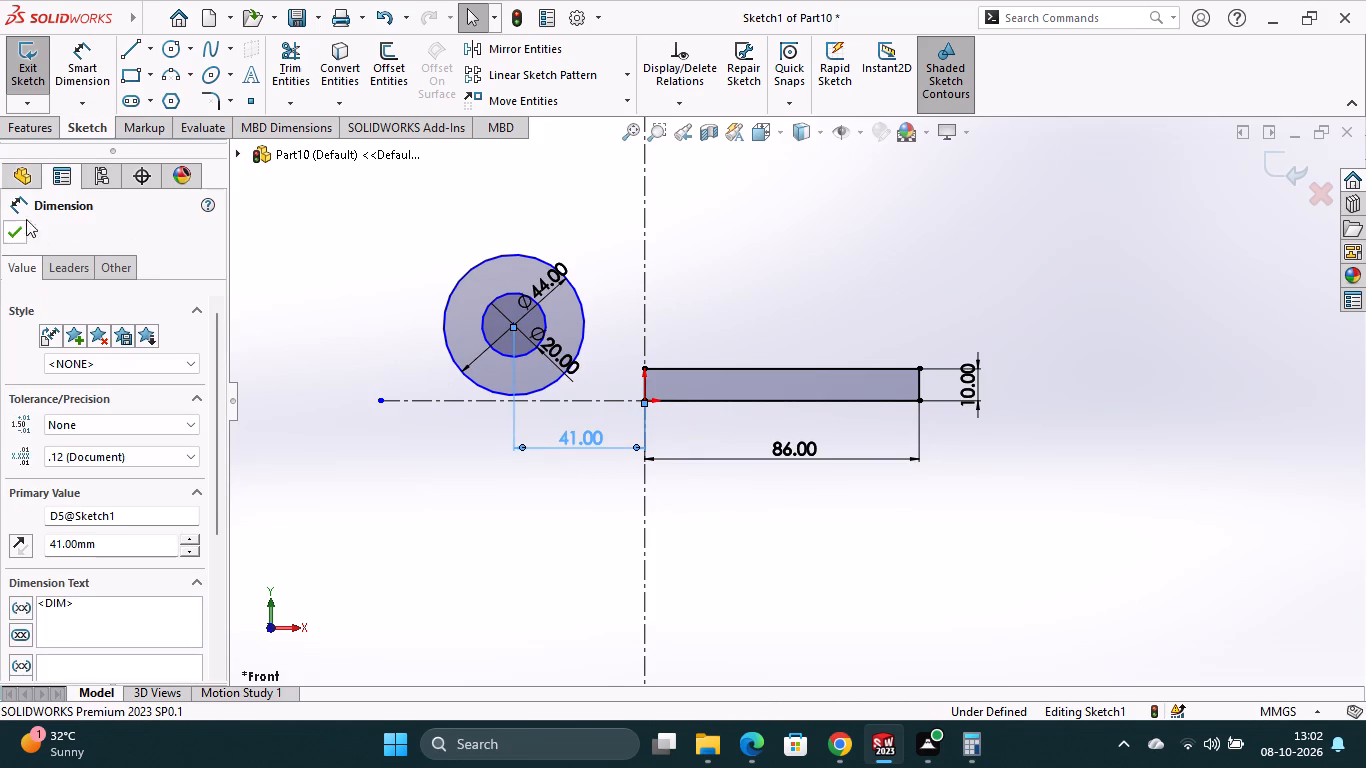
{"action": "left_click", "coordinate": [76, 87]}
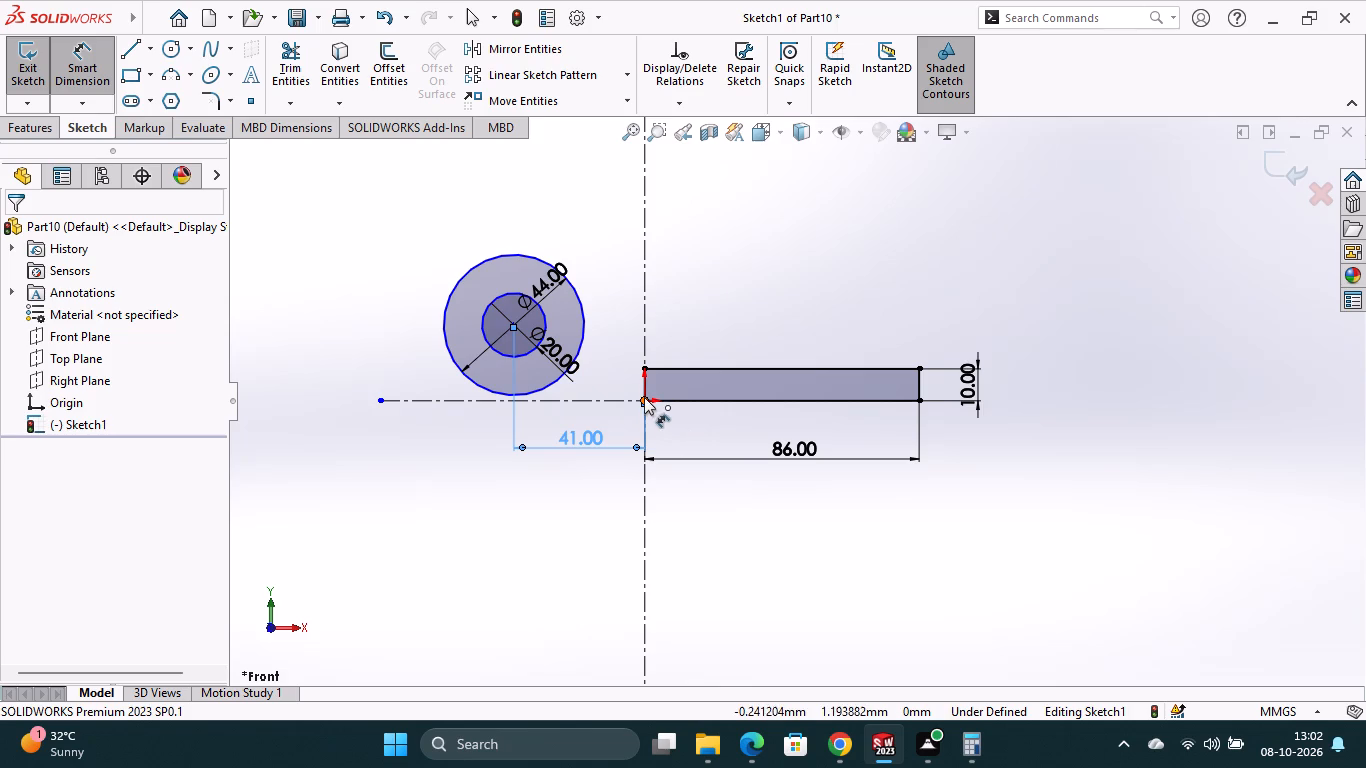
{"action": "left_click", "coordinate": [644, 397]}
{"action": "left_click", "coordinate": [512, 326]}
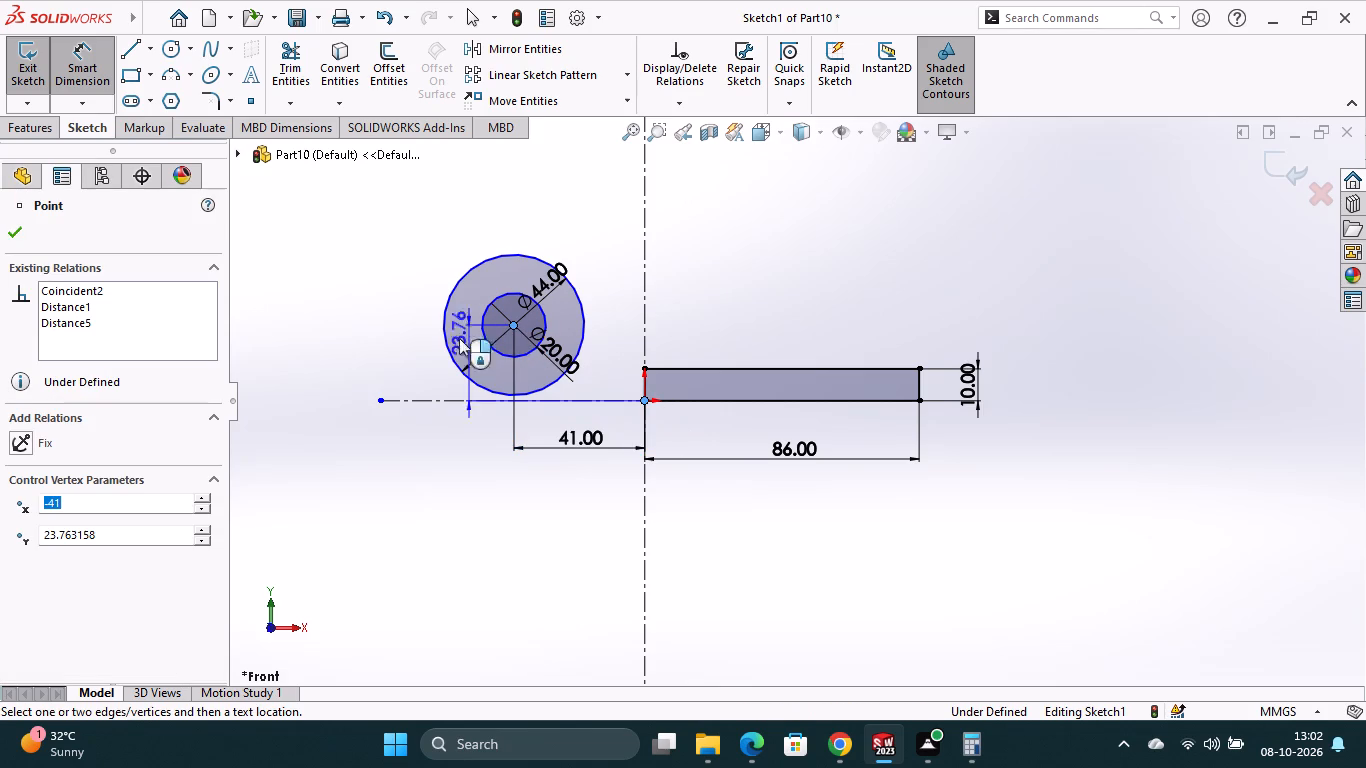
{"action": "left_click", "coordinate": [400, 359]}
{"action": "type", "text": "22"}
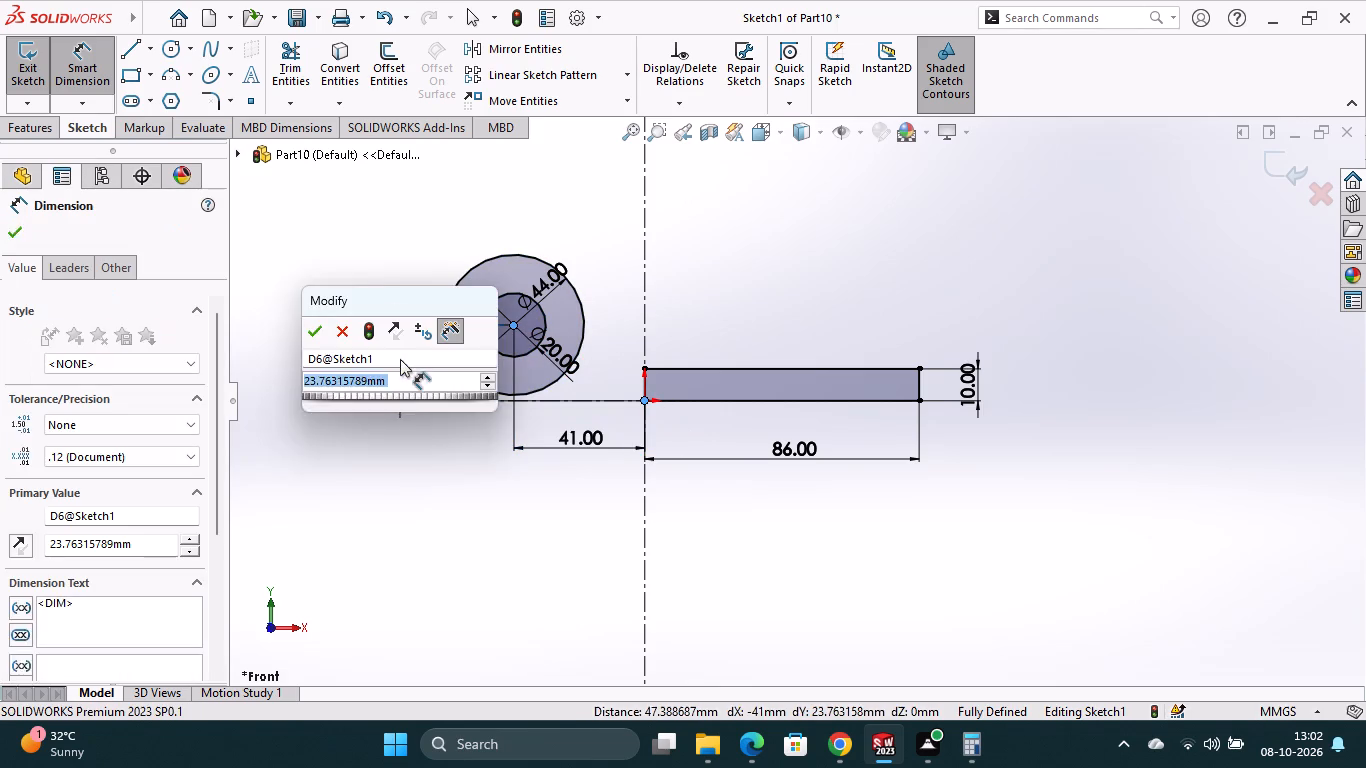
{"action": "key", "text": "Return"}
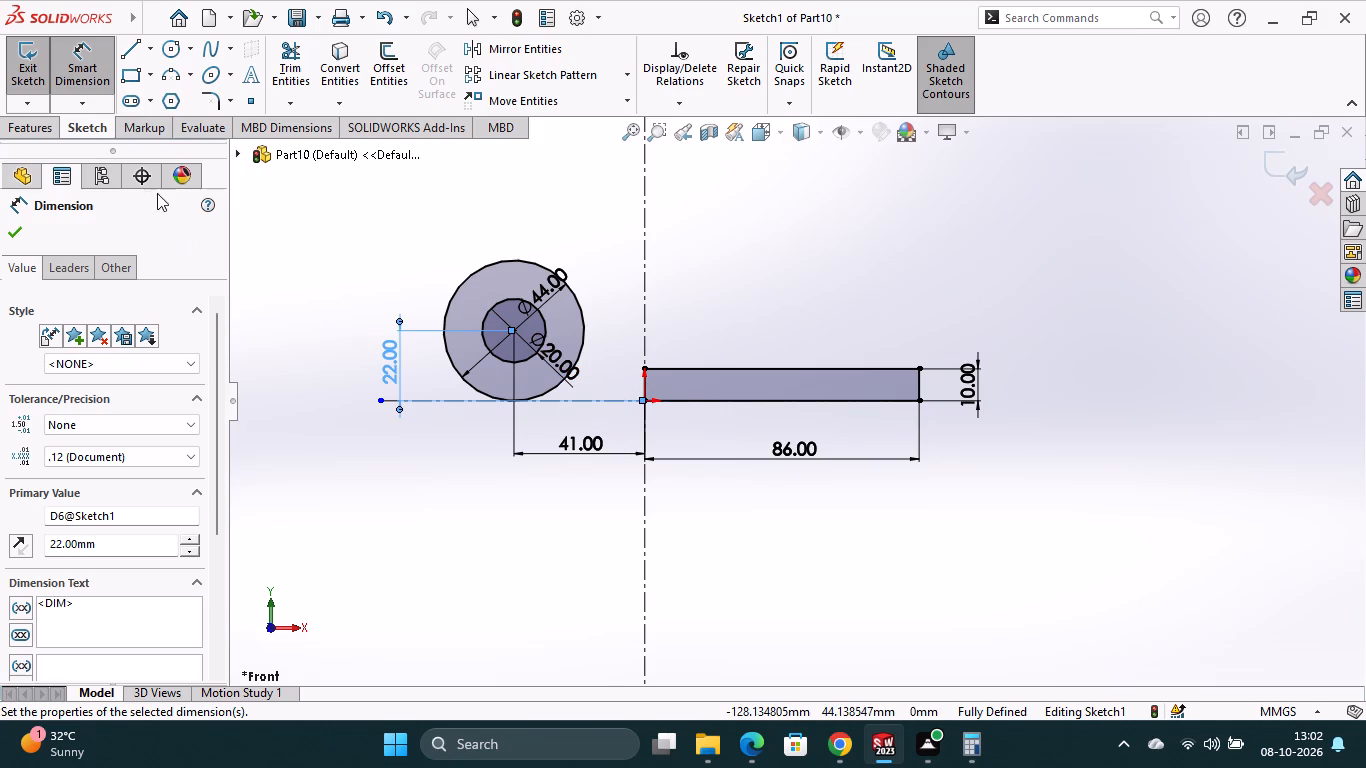
Sketch a three-point arc of about 21 mm radius between the outer circle and the rectangle, bulging down toward the gap between them.
{"action": "left_click", "coordinate": [177, 80]}
{"action": "left_click", "coordinate": [584, 252]}
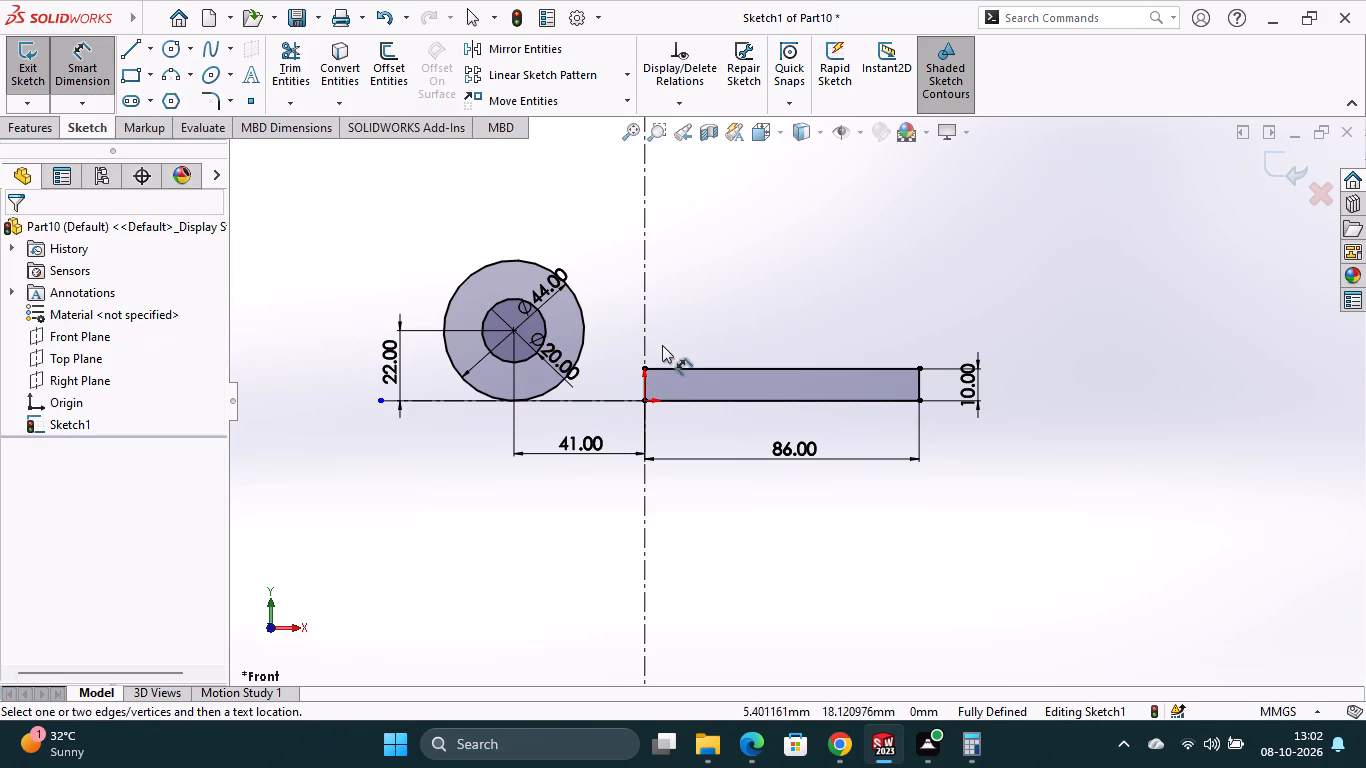
{"action": "left_click", "coordinate": [85, 71]}
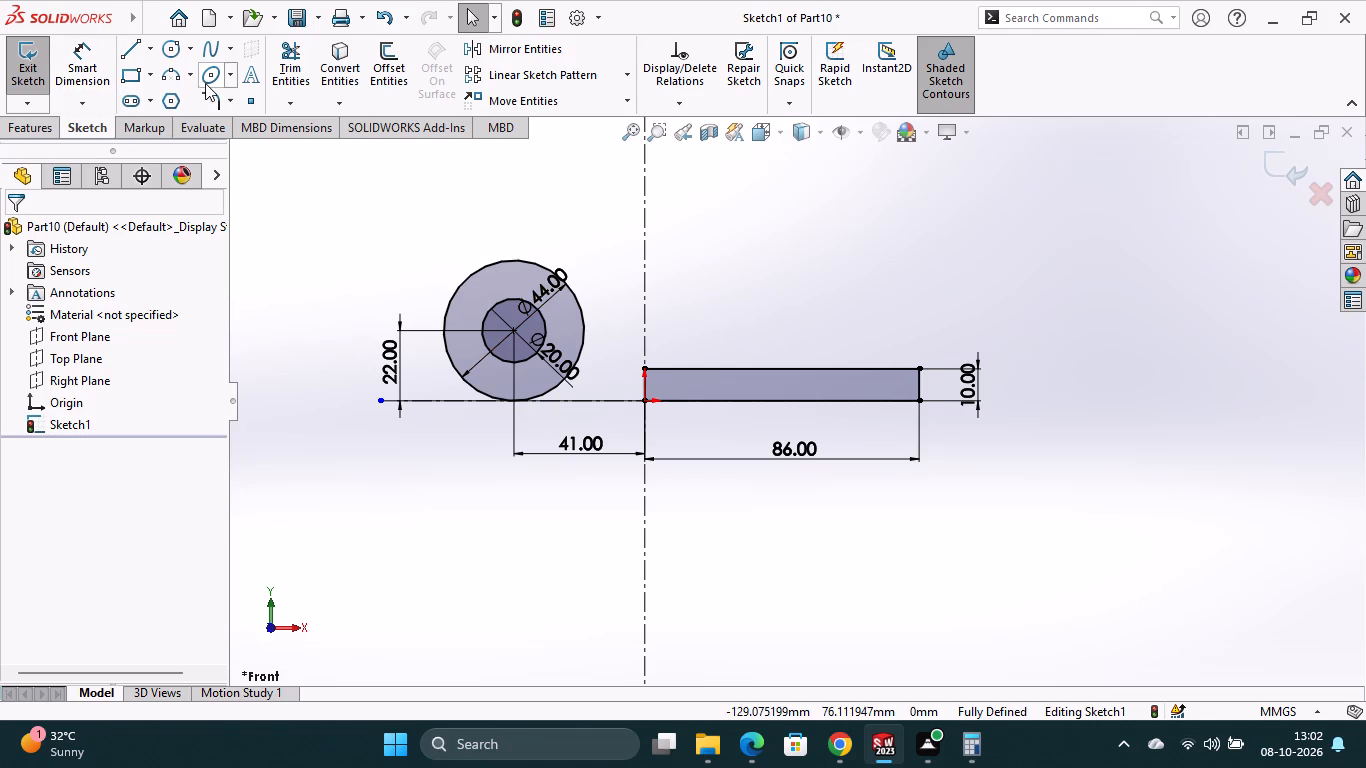
{"action": "left_click", "coordinate": [175, 77]}
{"action": "left_click", "coordinate": [593, 259]}
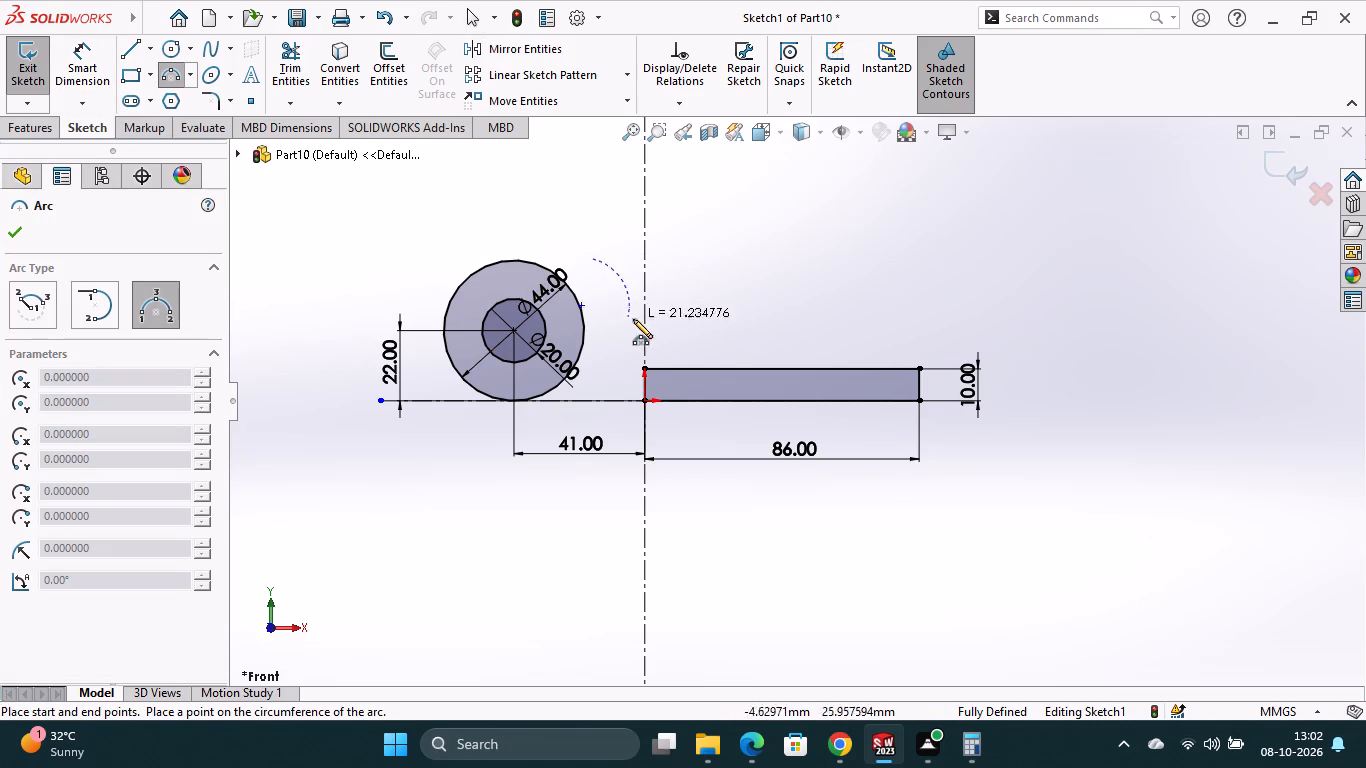
{"action": "left_click", "coordinate": [688, 346]}
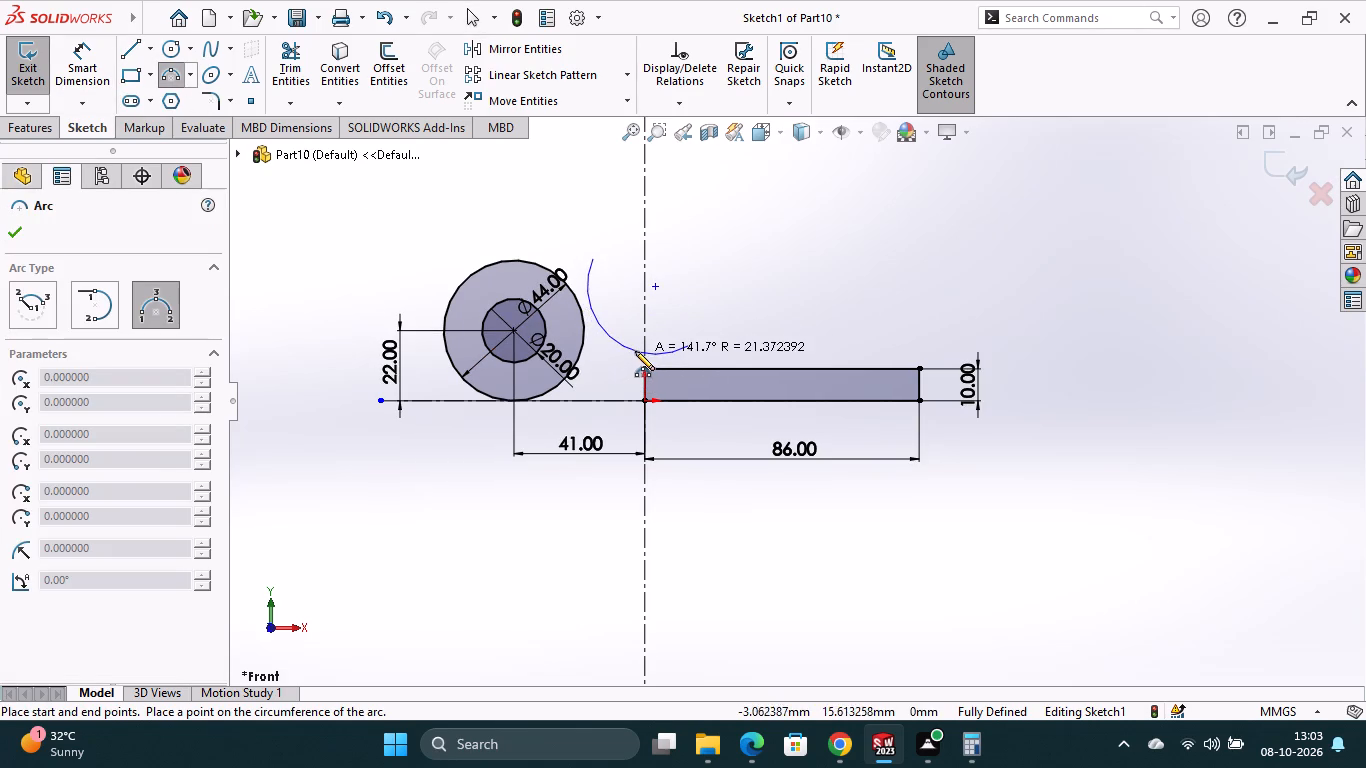
{"action": "left_click", "coordinate": [635, 351]}
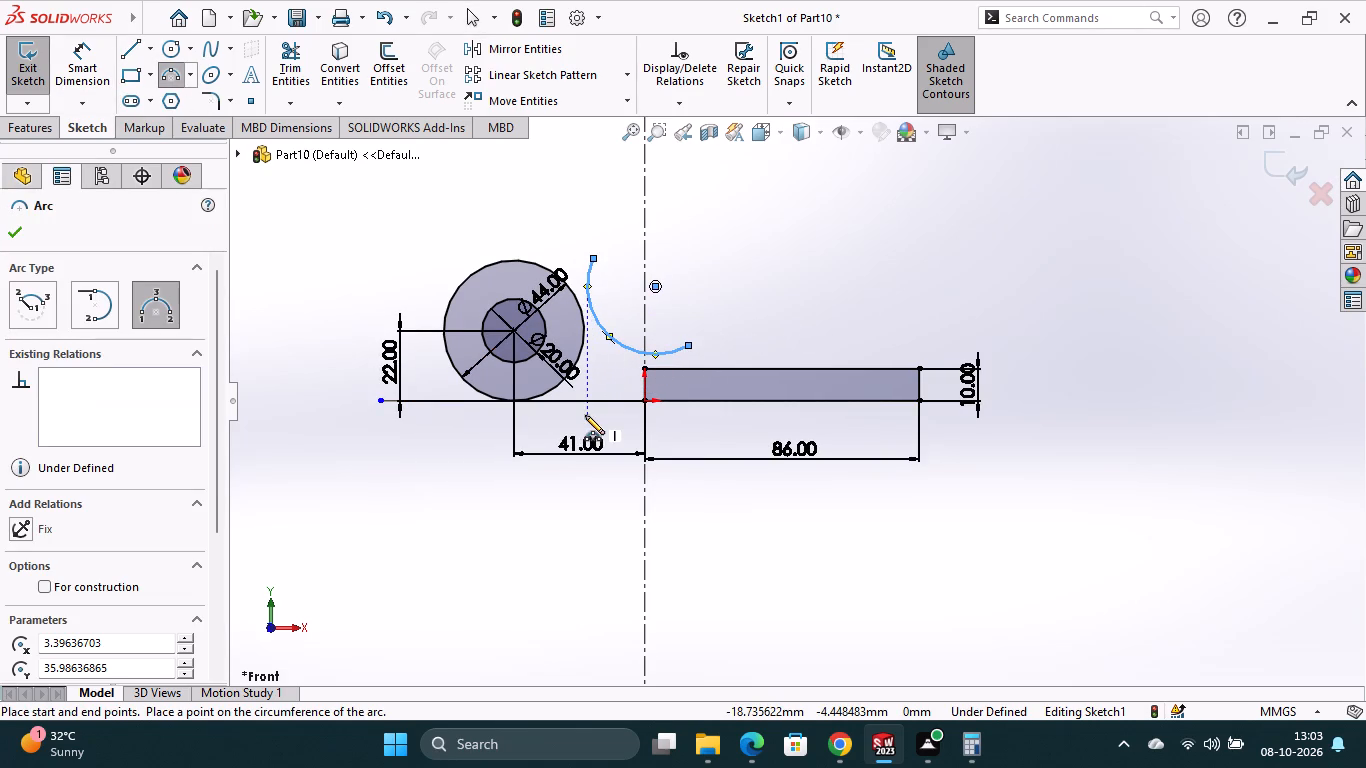
{"action": "key", "text": "Escape"}
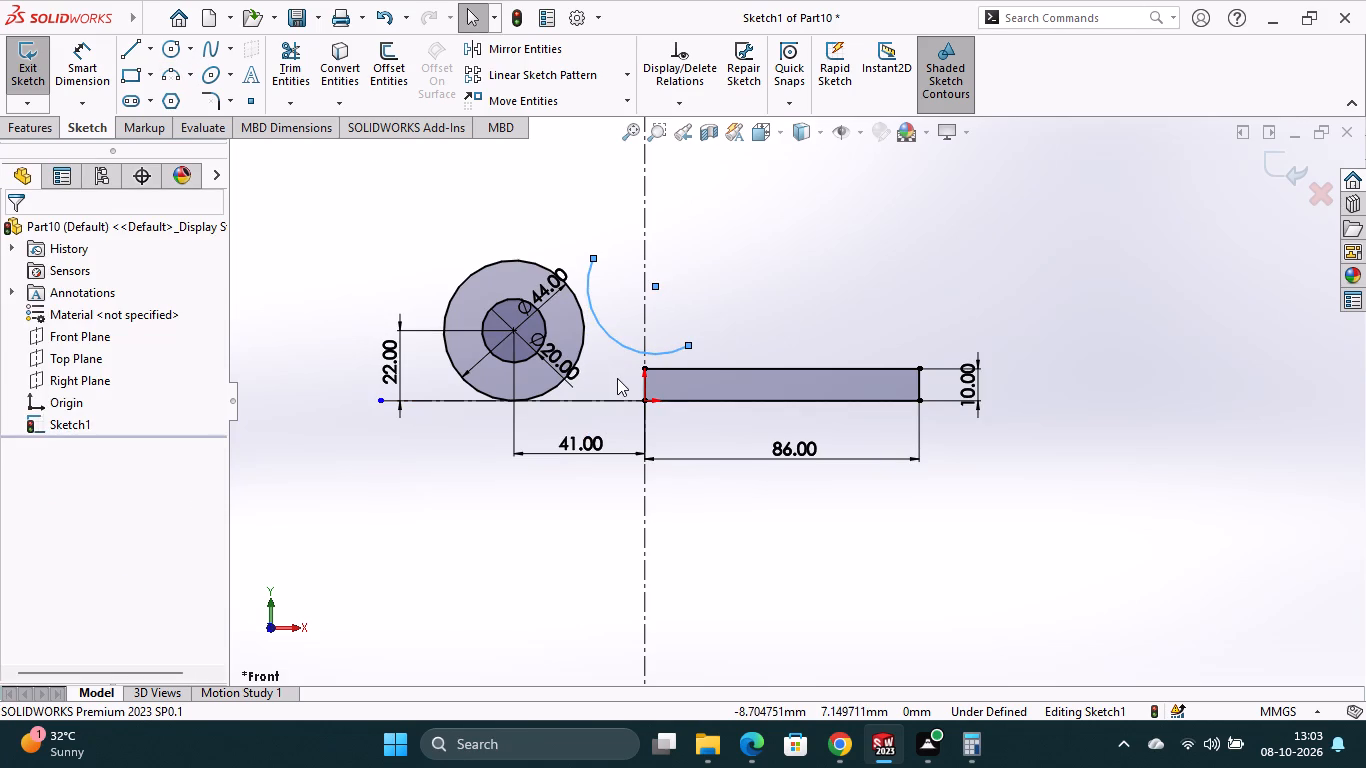
Add a tangent relation between the new arc and the outer circle.
{"action": "left_click", "coordinate": [614, 338], "text": "ctrl"}
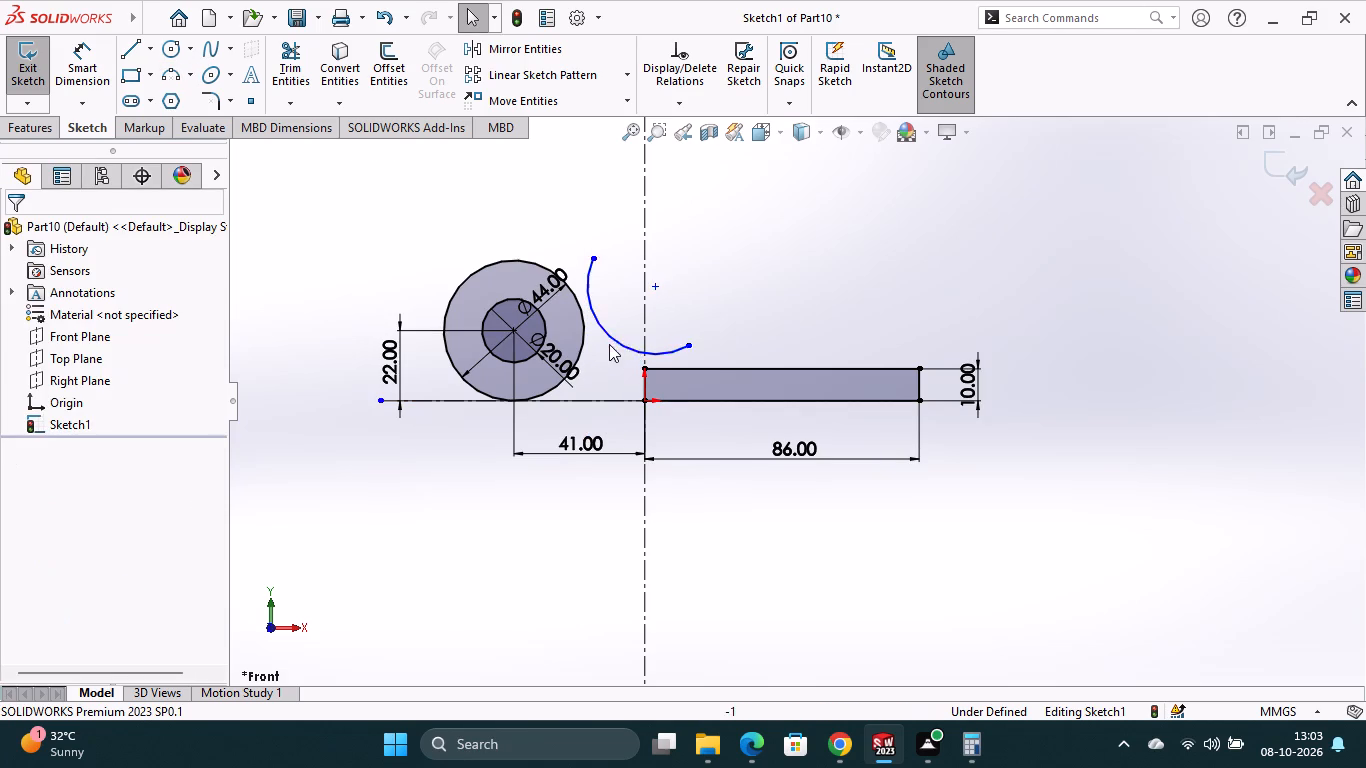
{"action": "left_click", "coordinate": [613, 340], "text": "ctrl"}
{"action": "left_click", "coordinate": [583, 344], "text": "ctrl"}
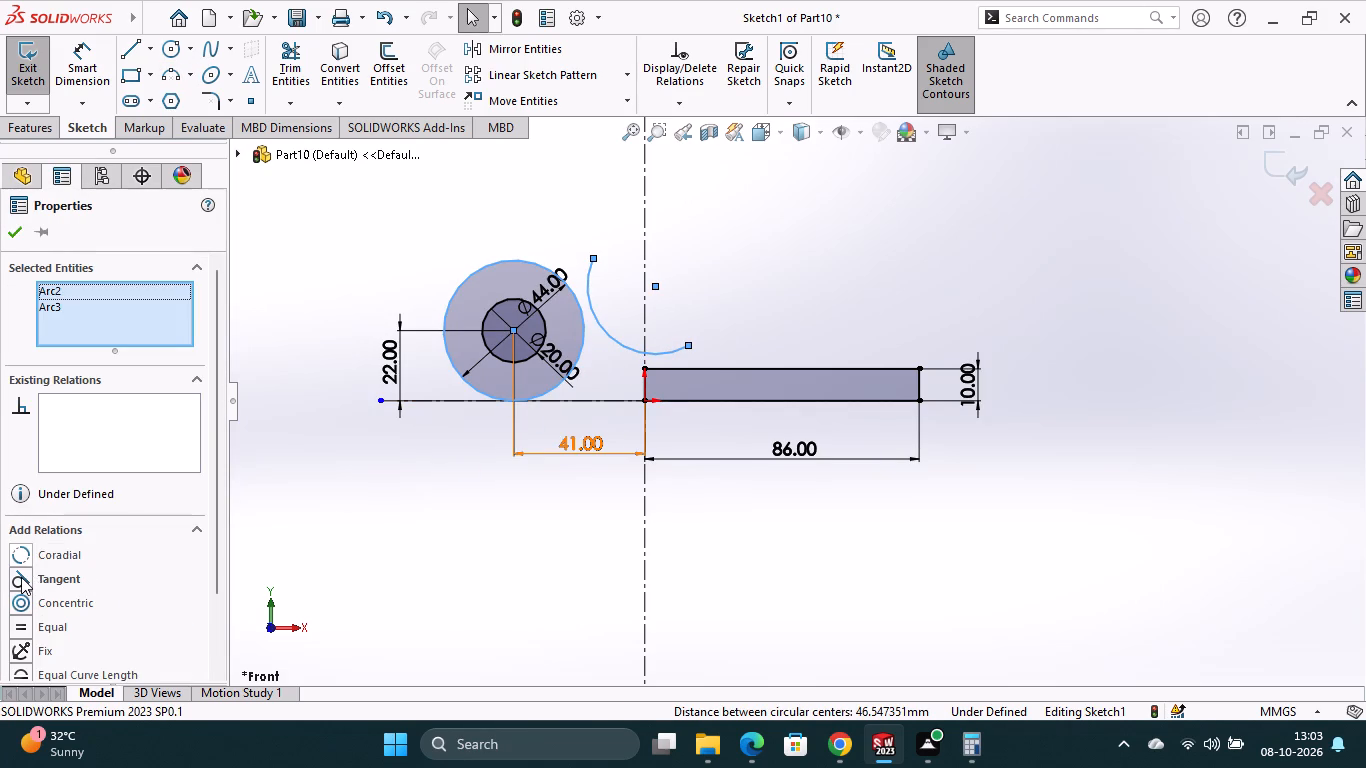
{"action": "left_click", "coordinate": [21, 577], "text": "ctrl"}
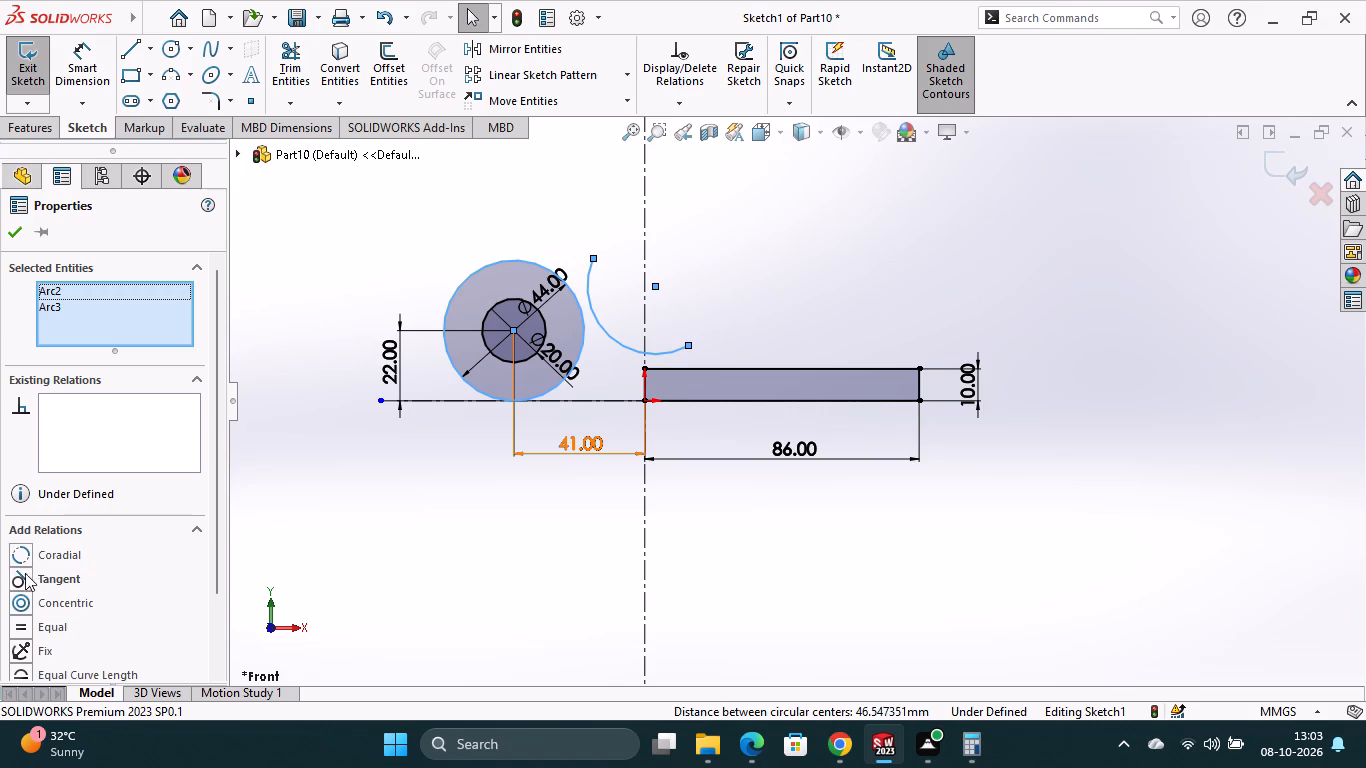
{"action": "left_click", "coordinate": [24, 575]}
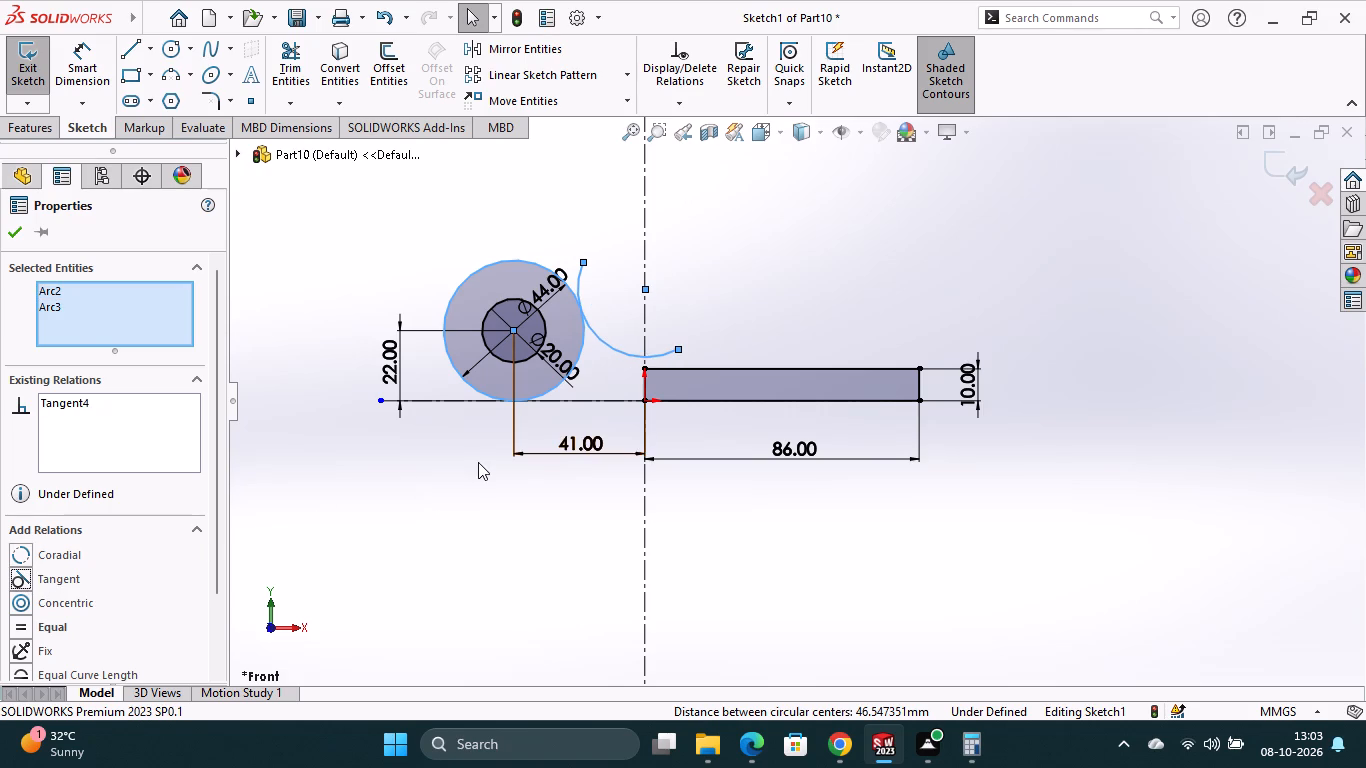
{"action": "left_click", "coordinate": [11, 234]}
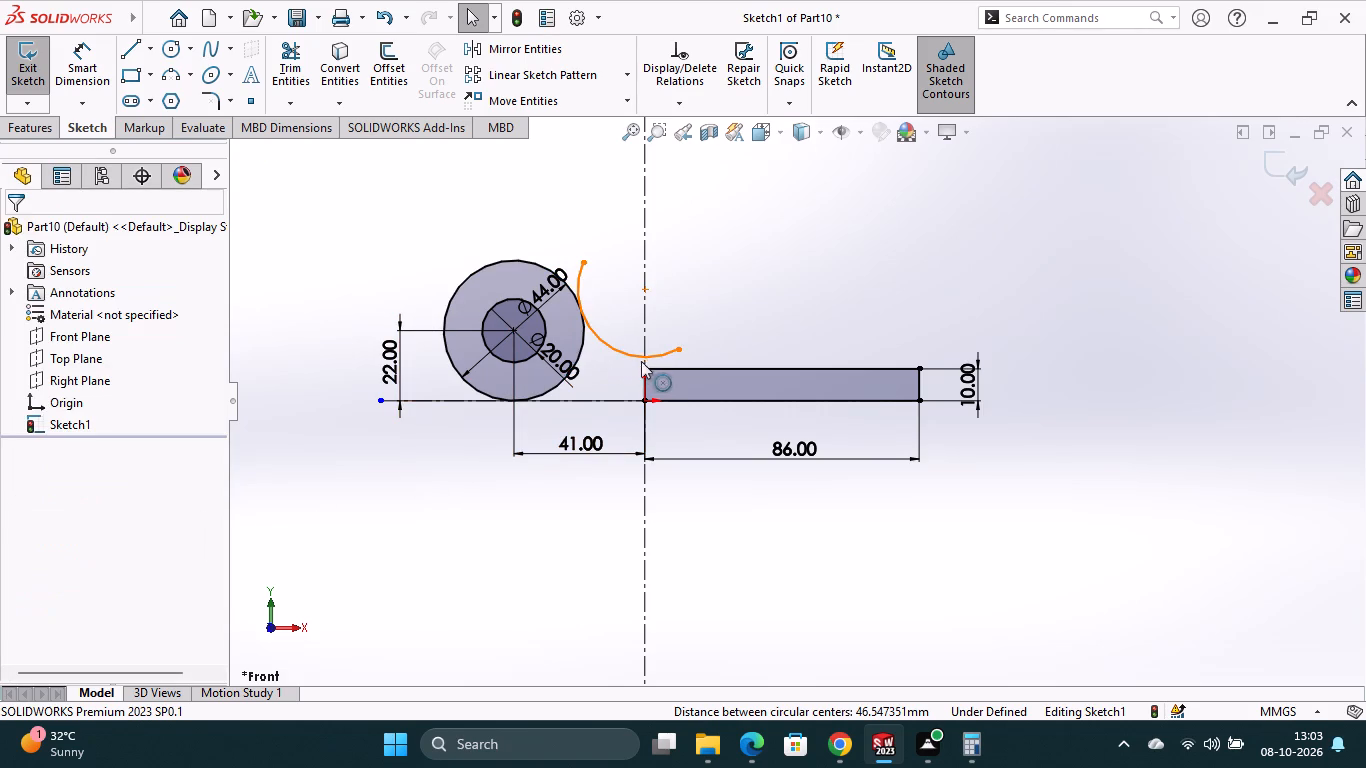
Add a tangent relation between the arc and the rectangle's upper edge.
{"action": "left_click", "coordinate": [662, 353], "text": "ctrl"}
{"action": "left_click", "coordinate": [667, 370], "text": "ctrl"}
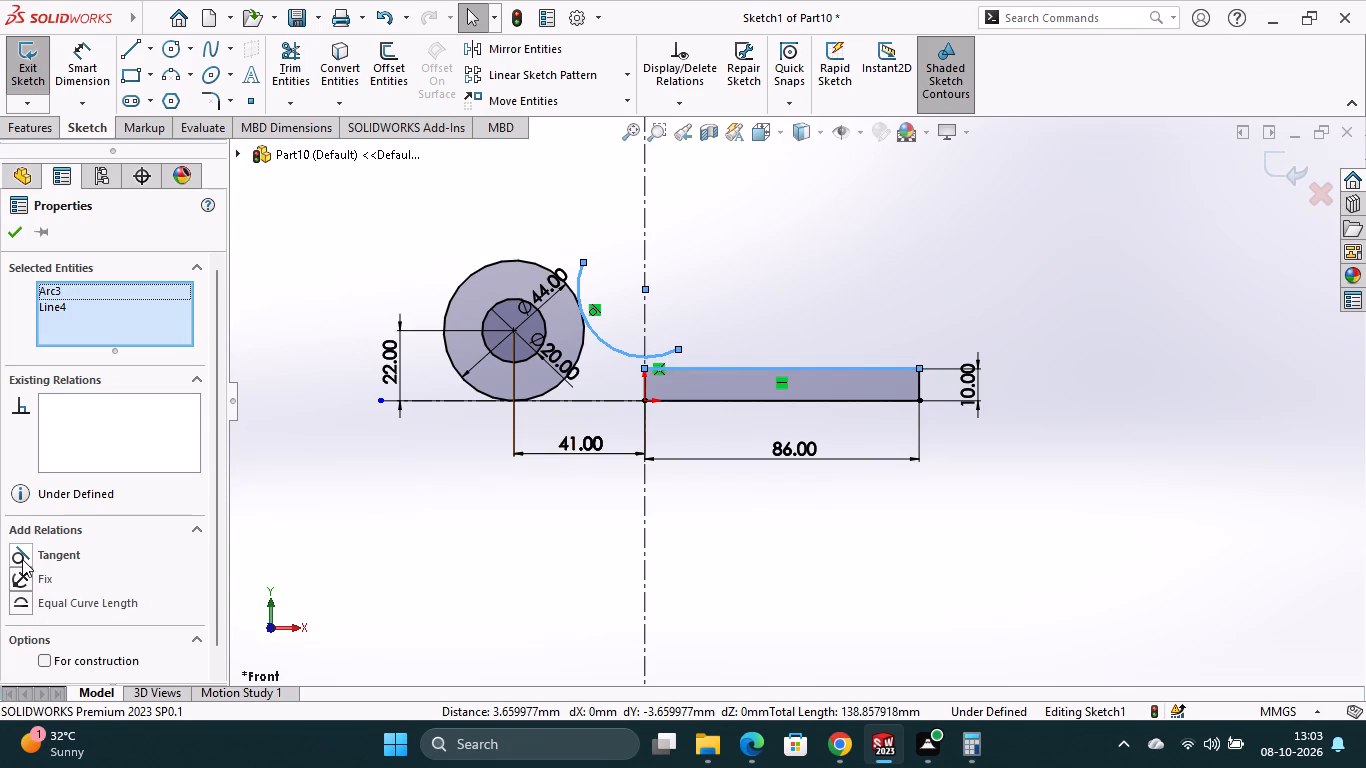
{"action": "left_click", "coordinate": [22, 559], "text": "ctrl"}
{"action": "left_click", "coordinate": [20, 550]}
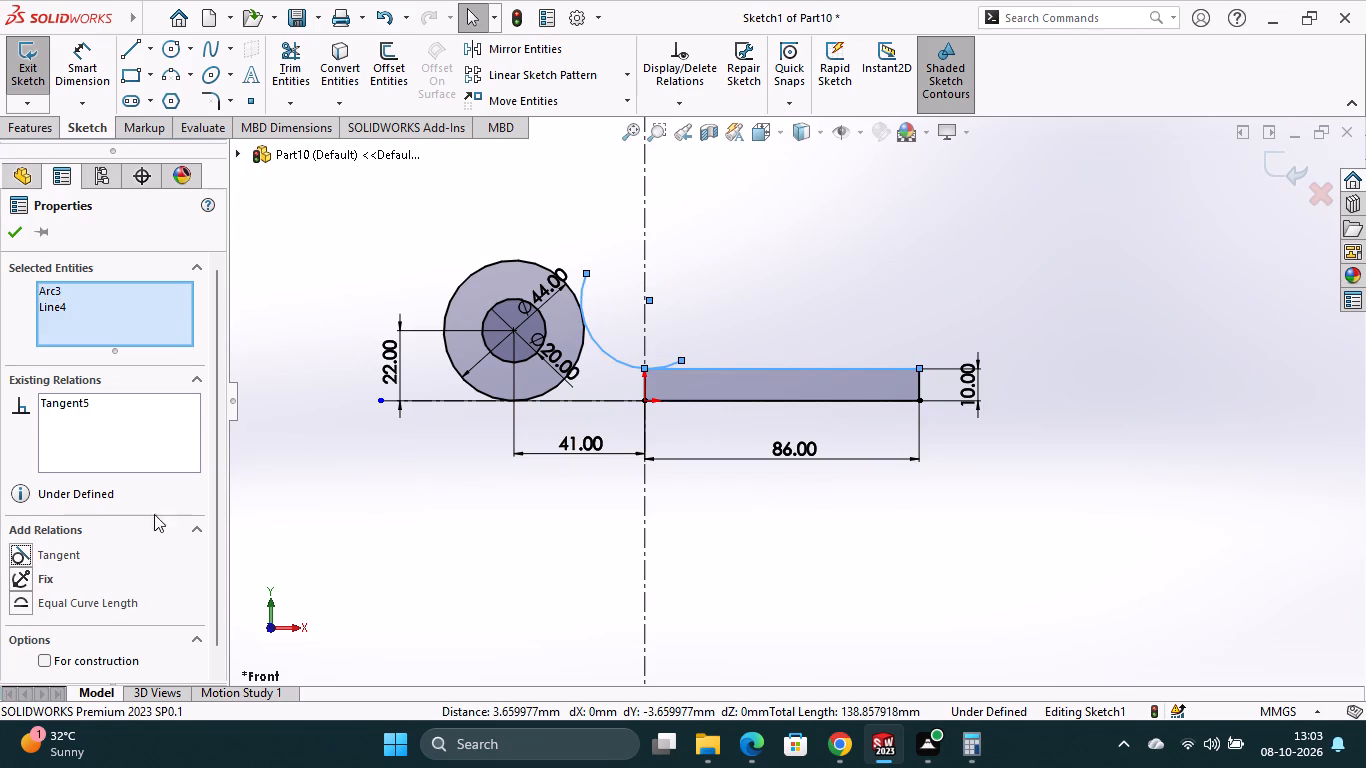
Dimension the tangent arc's radius to 50 mm.
{"action": "left_click", "coordinate": [89, 50]}
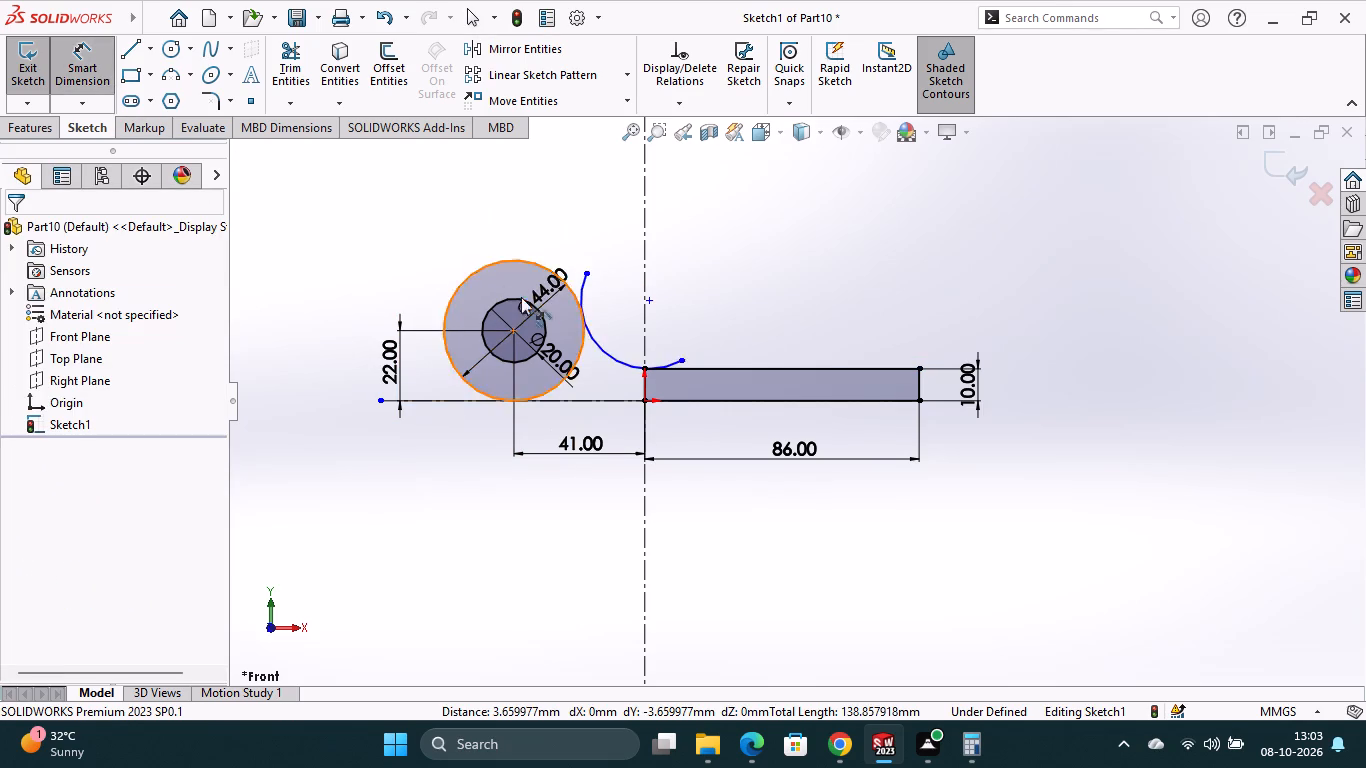
{"action": "left_click", "coordinate": [615, 356]}
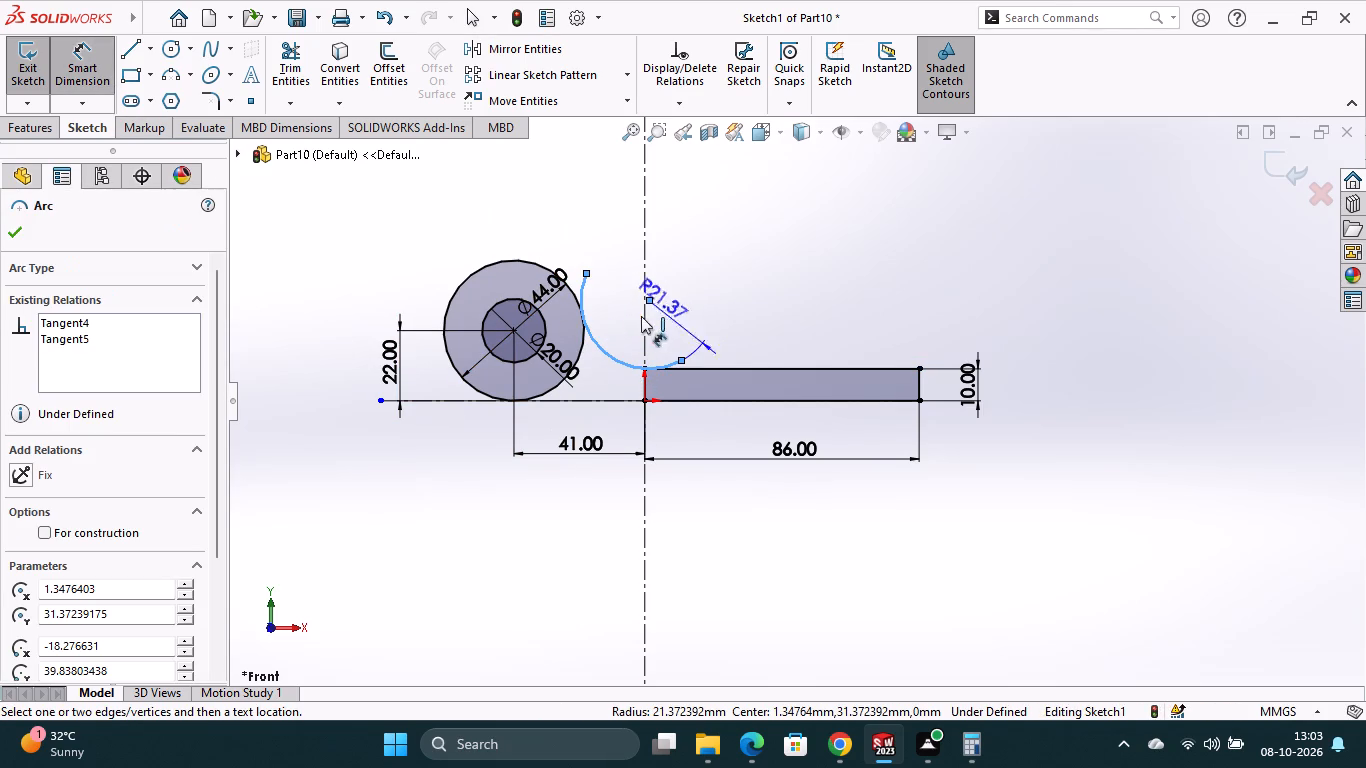
{"action": "left_click", "coordinate": [637, 317]}
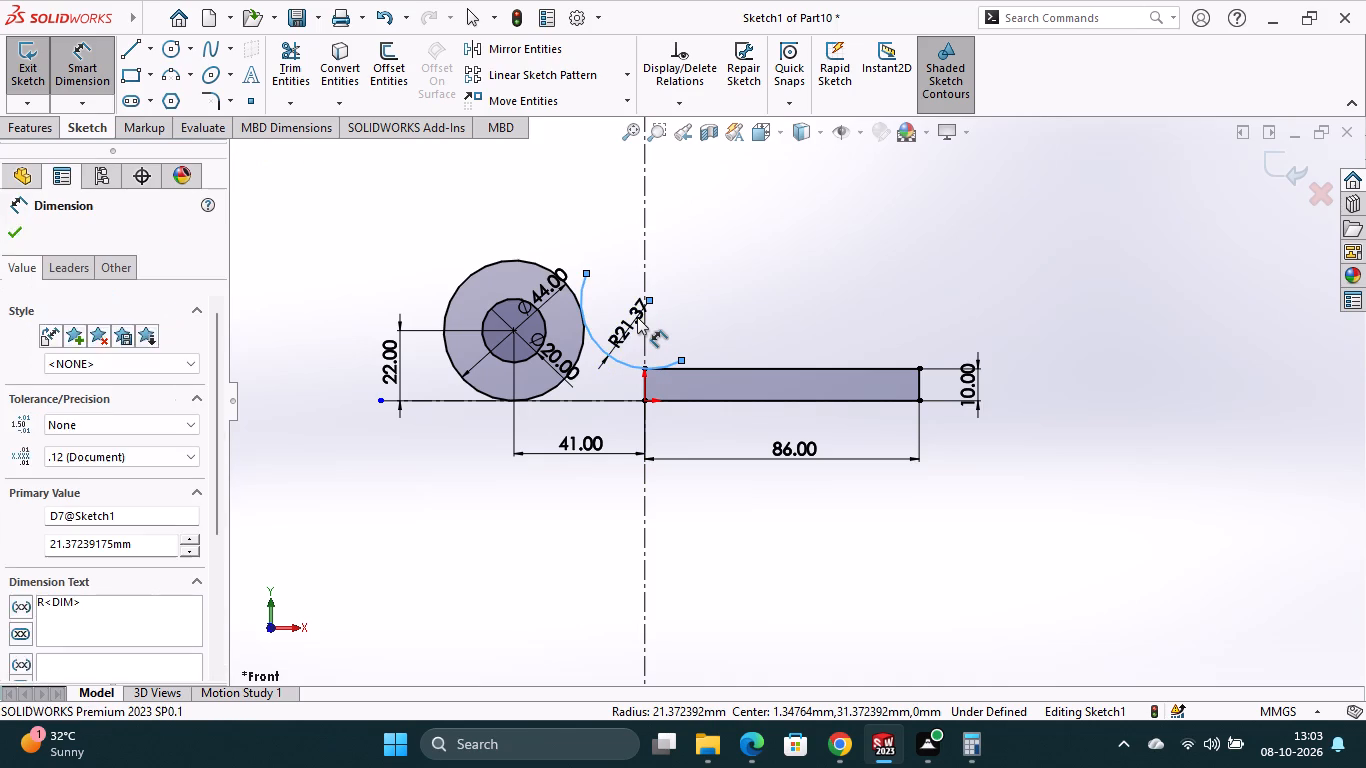
{"action": "type", "text": "50"}
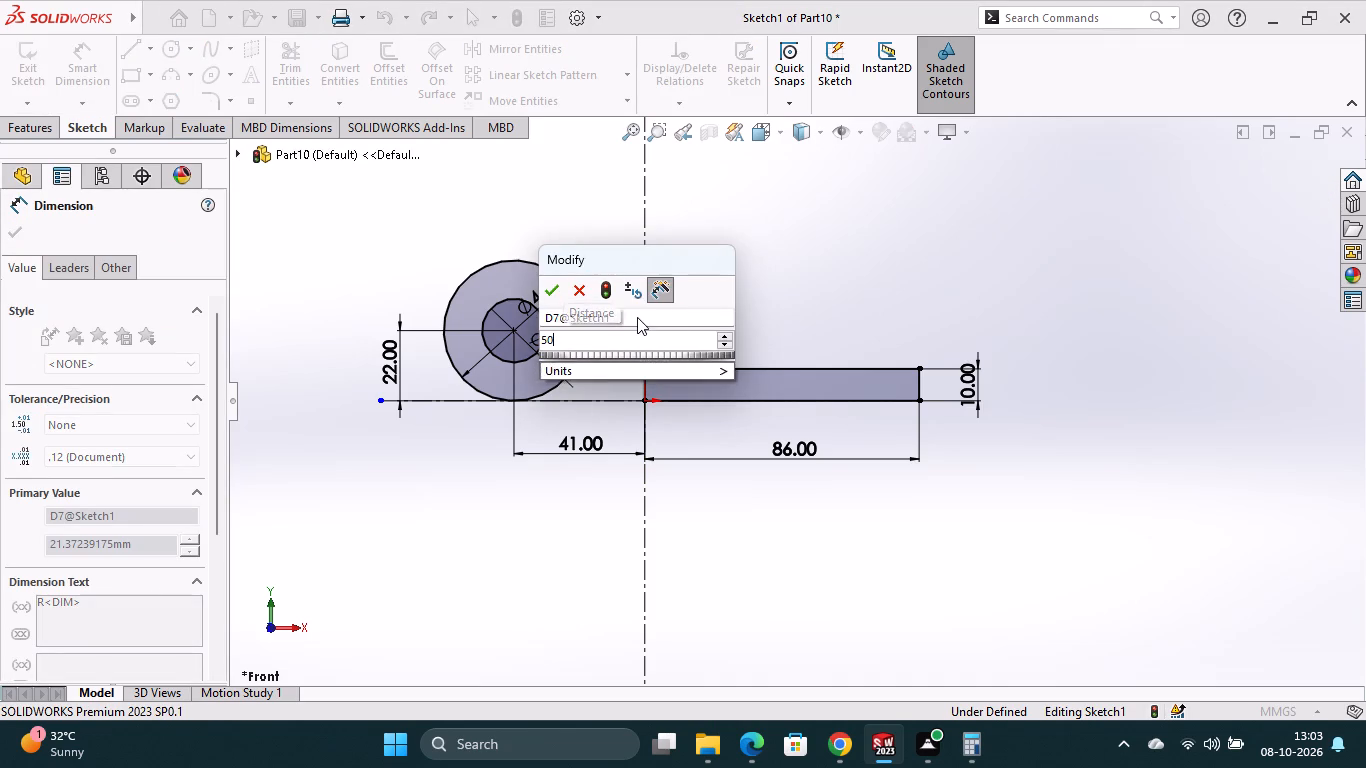
{"action": "key", "text": "Return"}
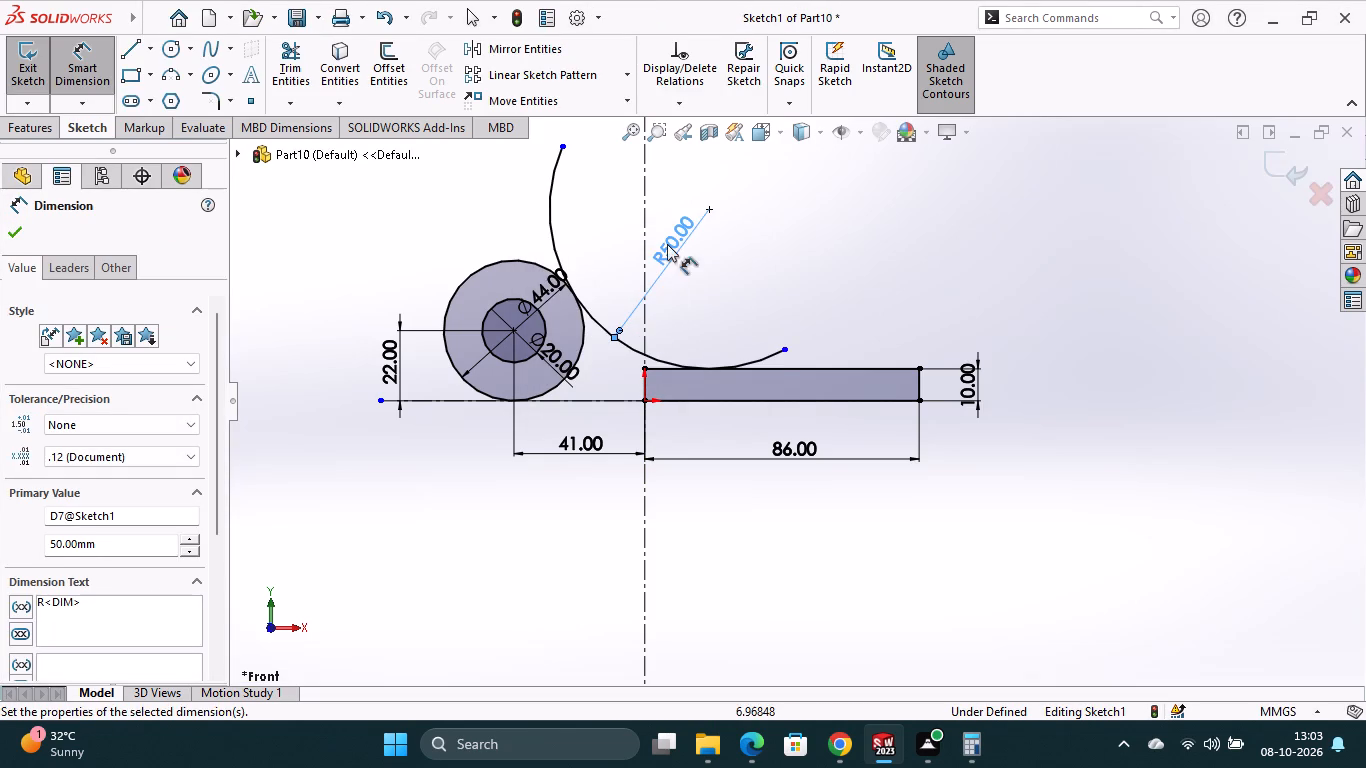
Trim both arc ends beyond their tangent points and the outer circle's portion between the arc and the horizontal centerline.
{"action": "left_click", "coordinate": [297, 71]}
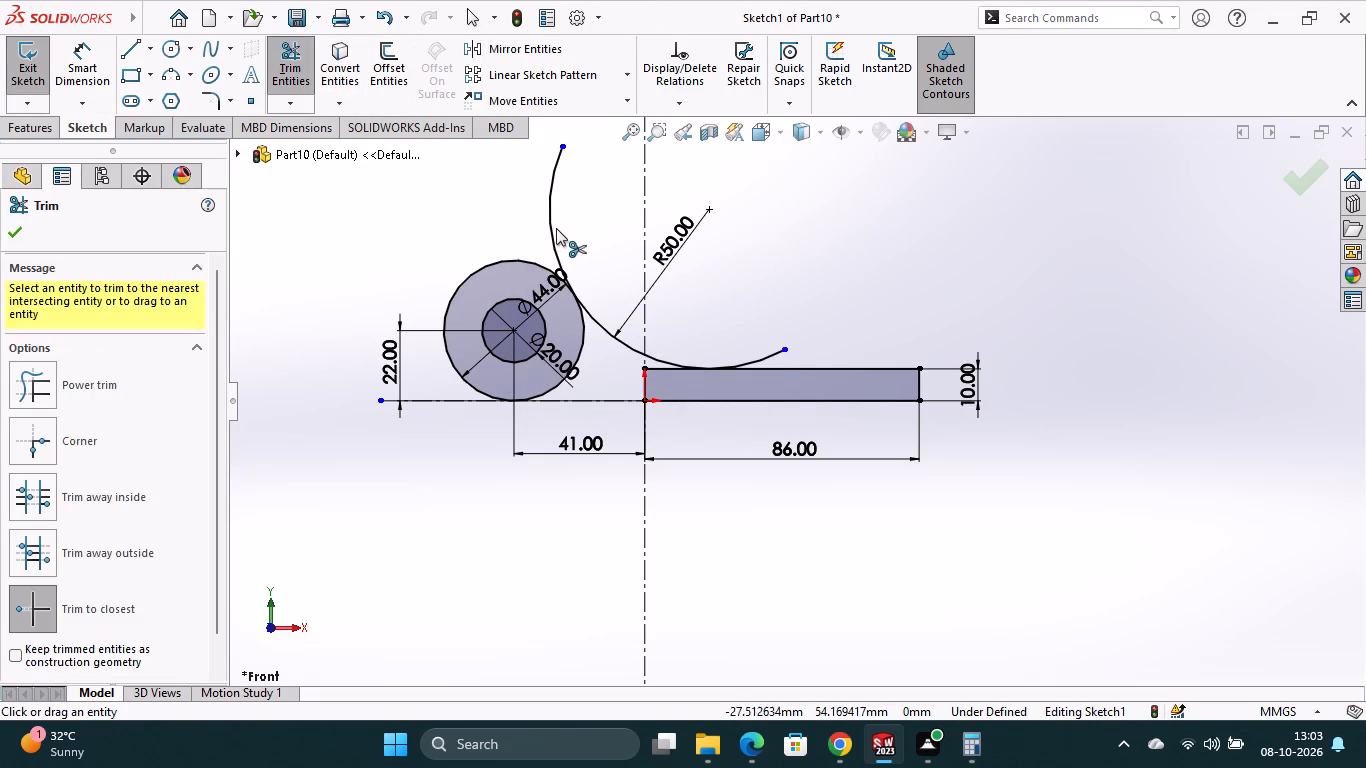
{"action": "left_click", "coordinate": [551, 232]}
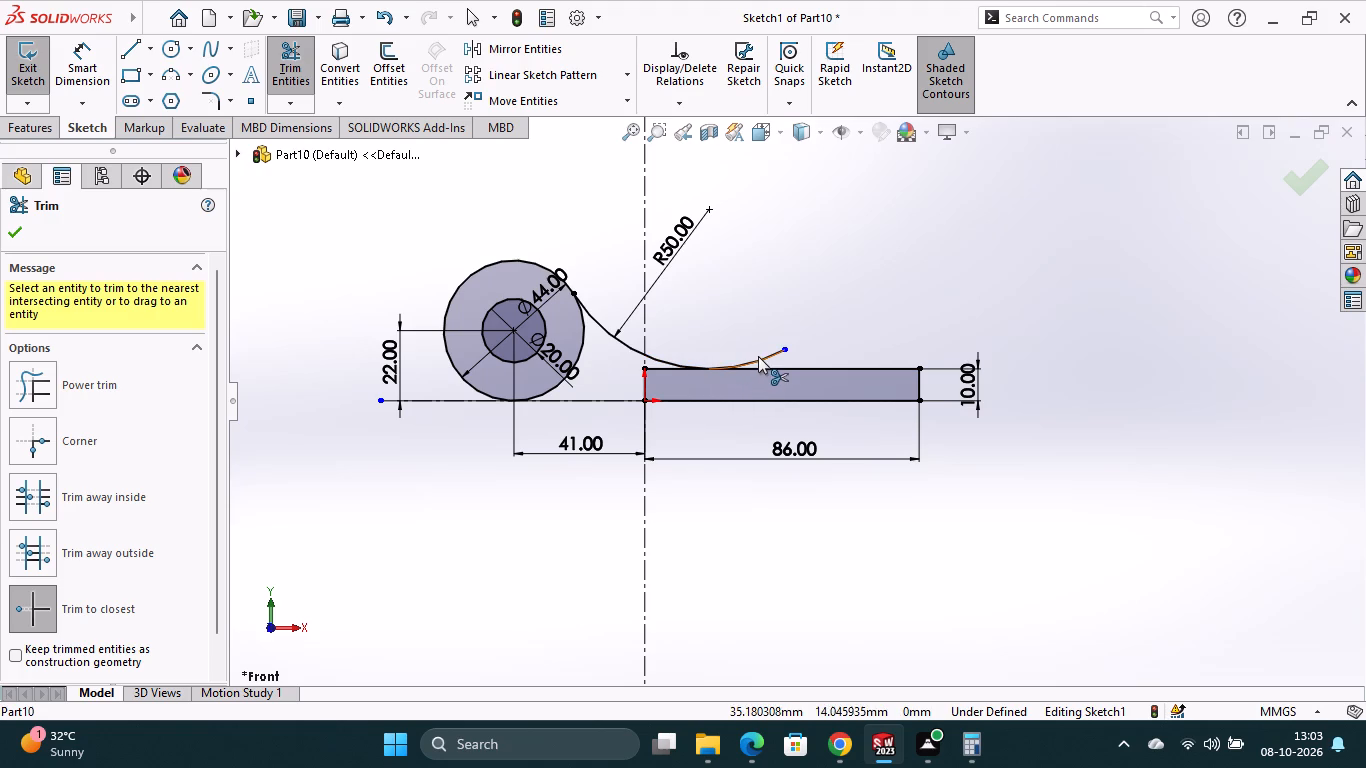
{"action": "left_click", "coordinate": [758, 356]}
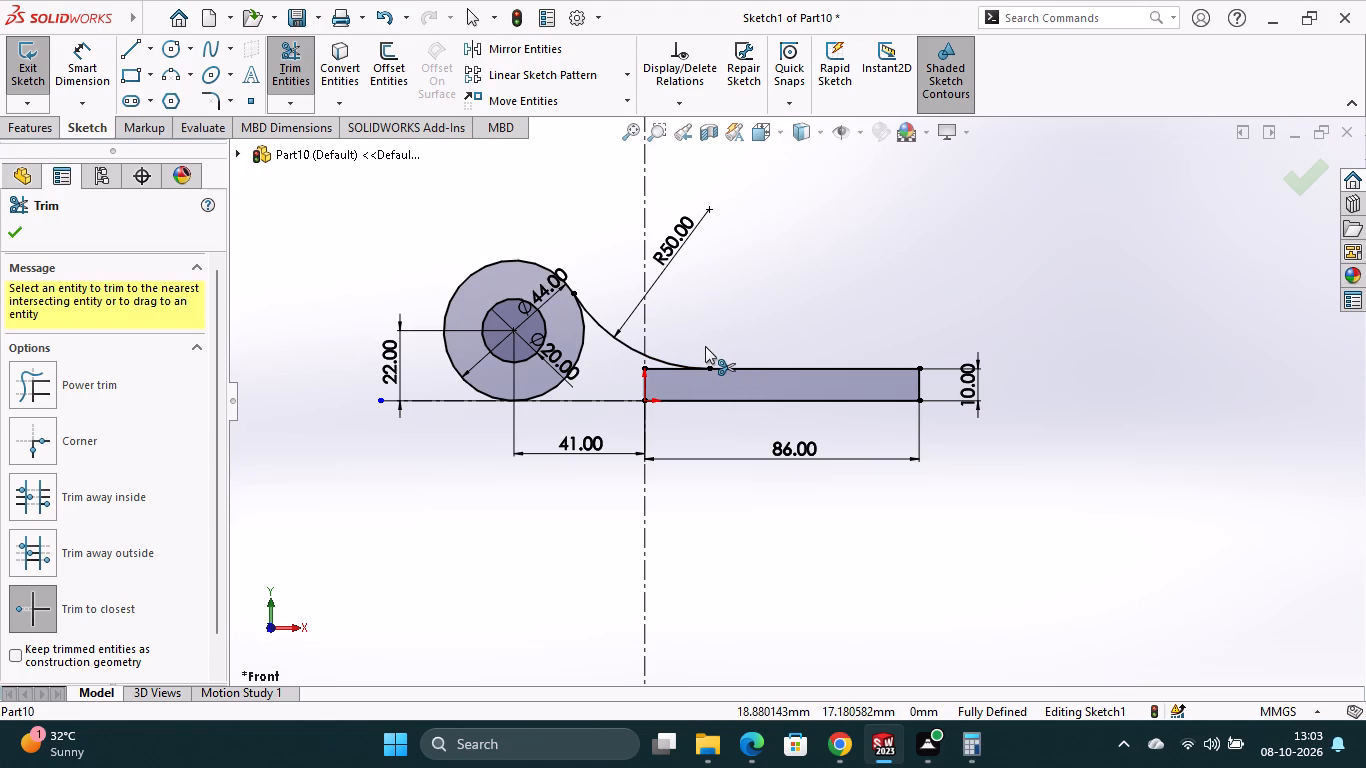
{"action": "left_click", "coordinate": [579, 346]}
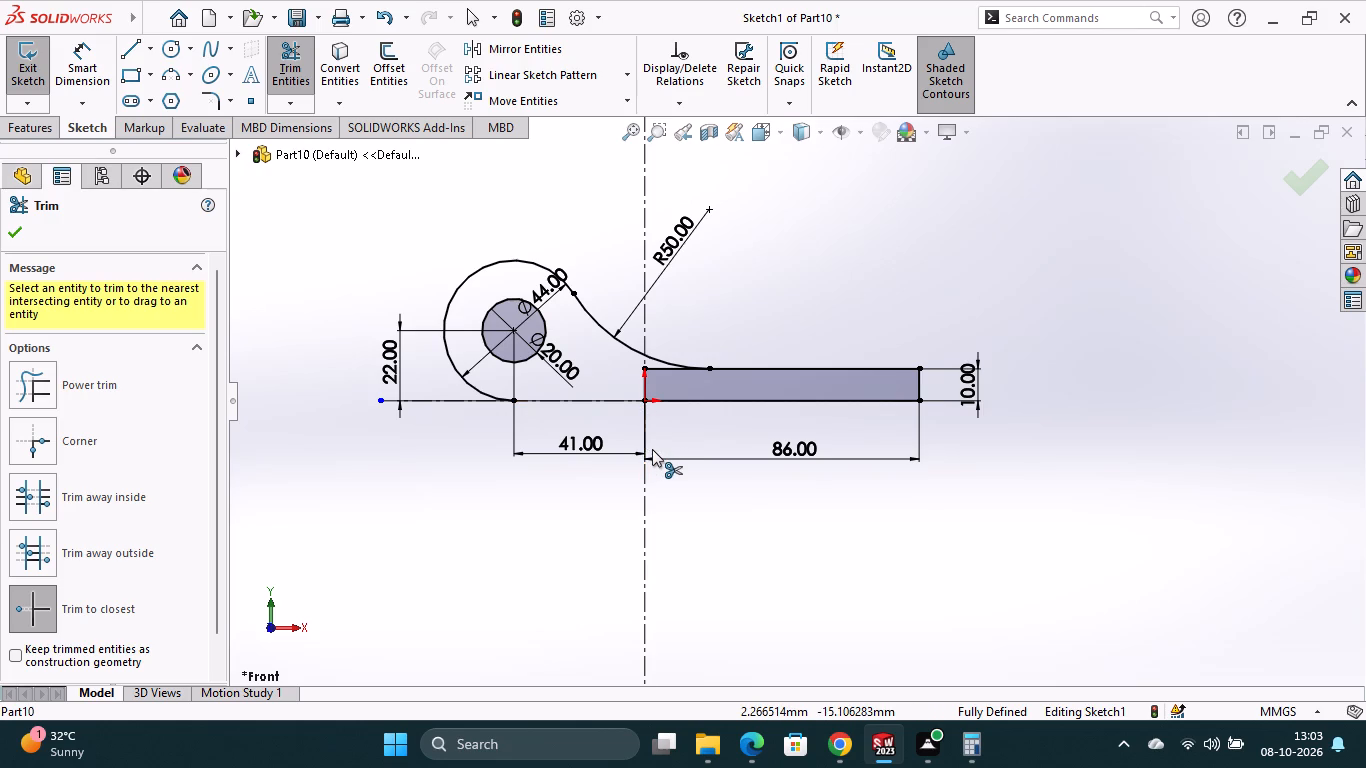
{"action": "key", "text": "Escape"}
Draw a 41 mm horizontal line from the round end's lowest point to the origin to close the profile.
{"action": "left_click", "coordinate": [137, 53]}
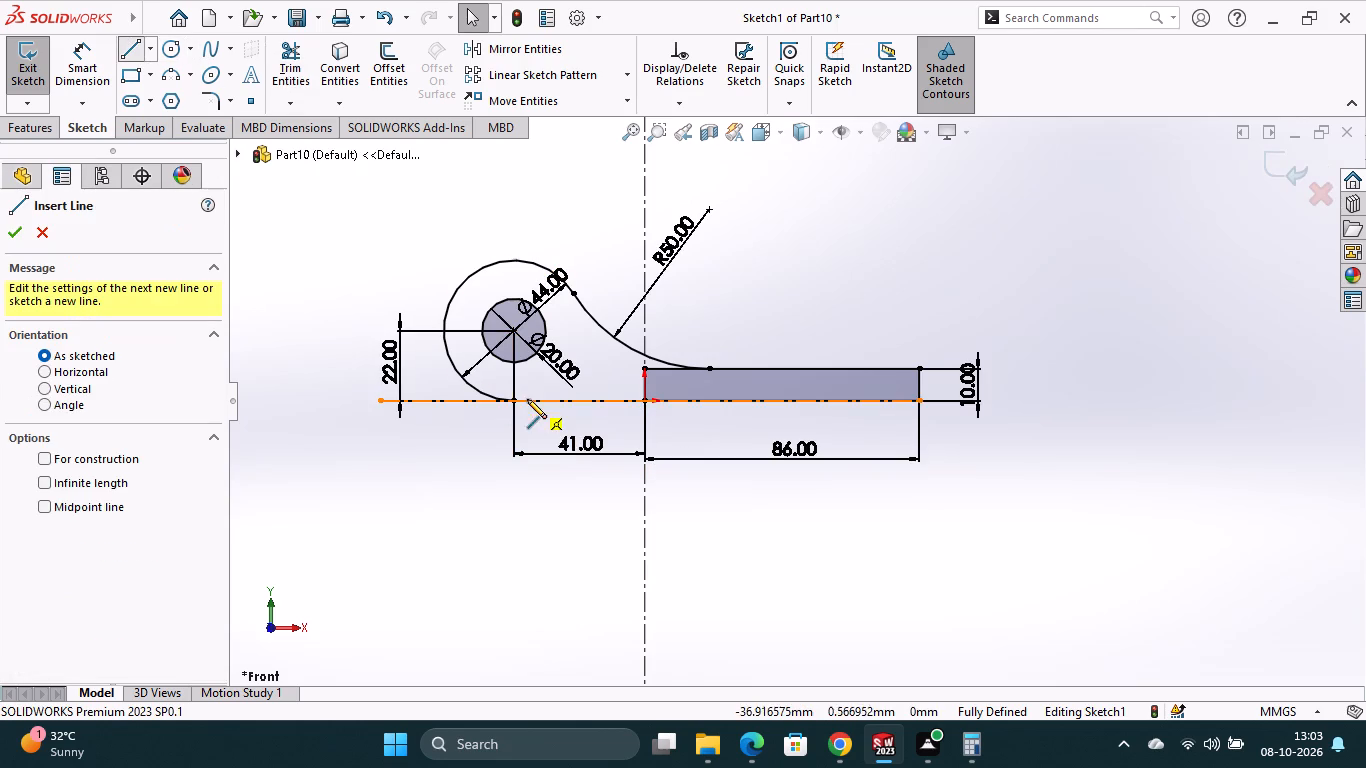
{"action": "left_click", "coordinate": [513, 401]}
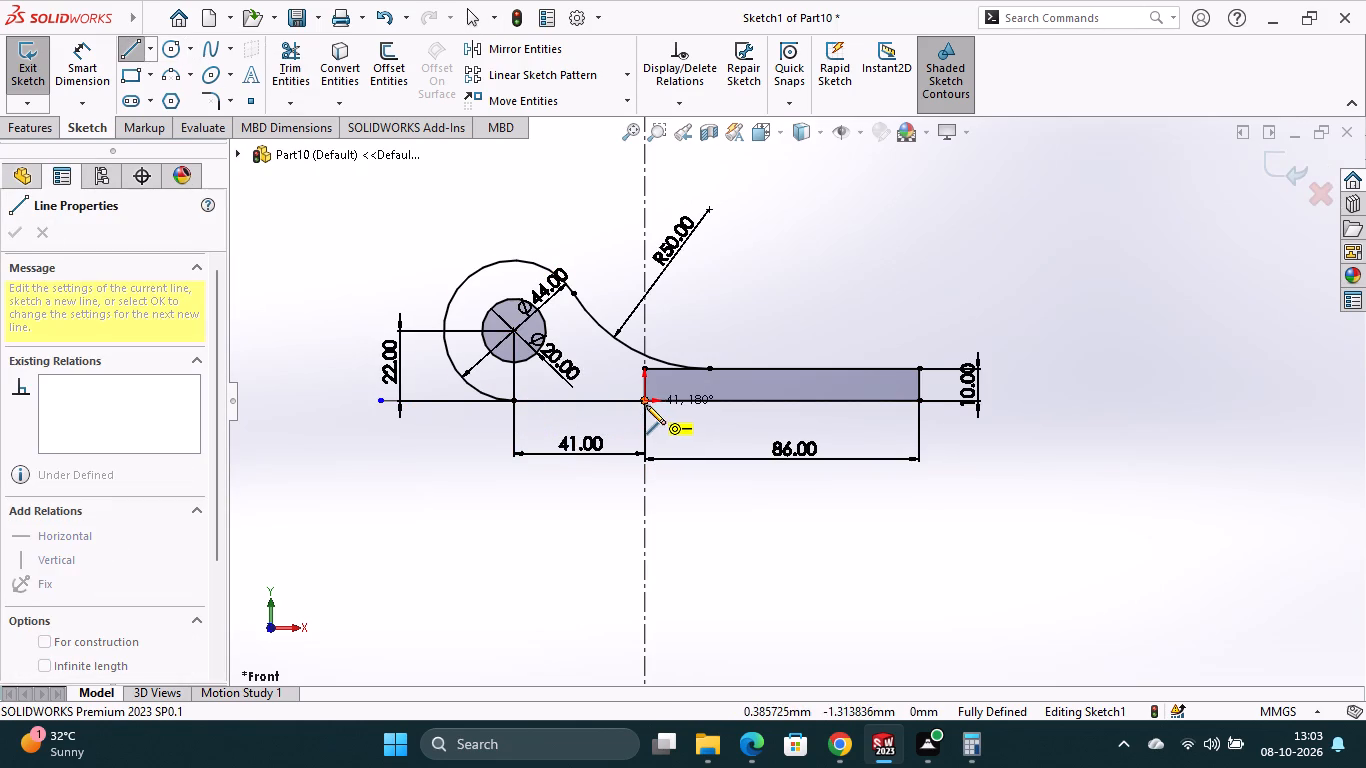
{"action": "left_click", "coordinate": [646, 405]}
{"action": "key", "text": "Escape"}
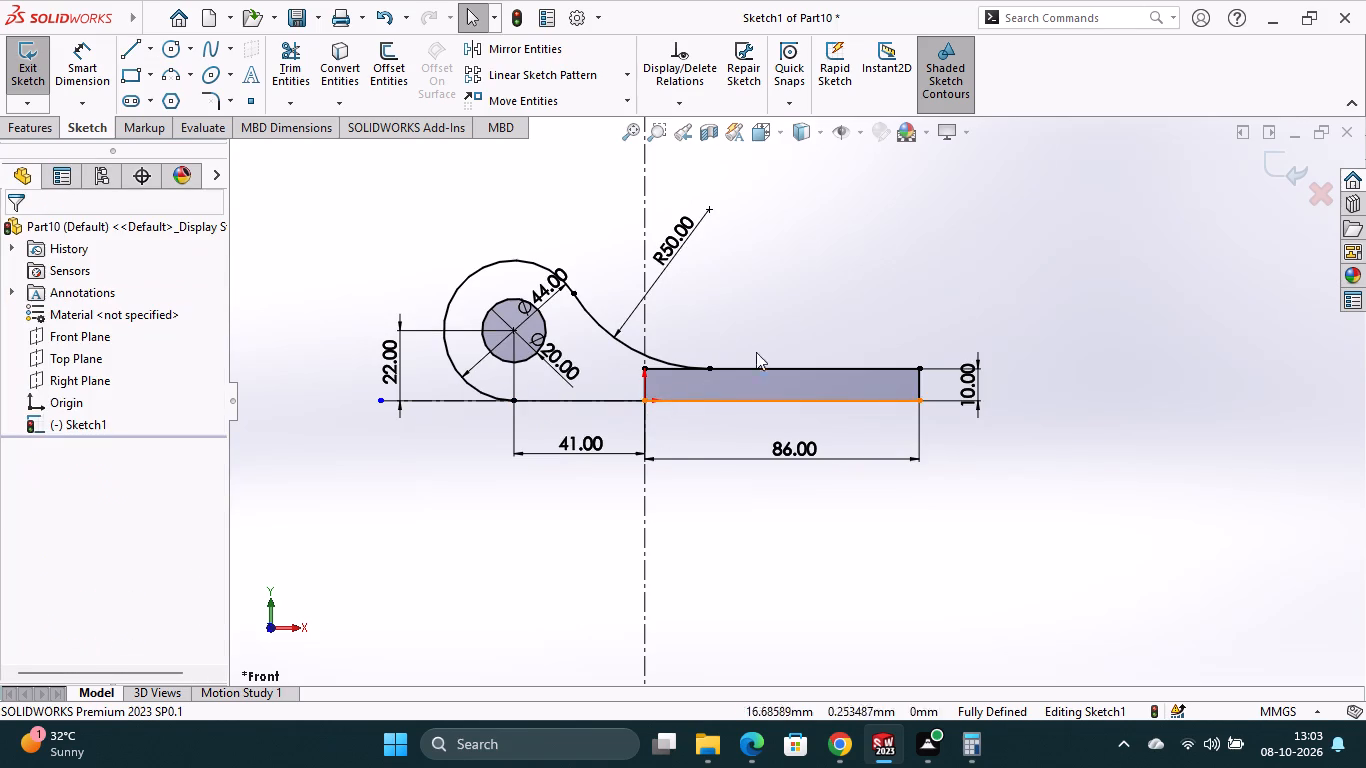
{"action": "key", "text": "Escape"}
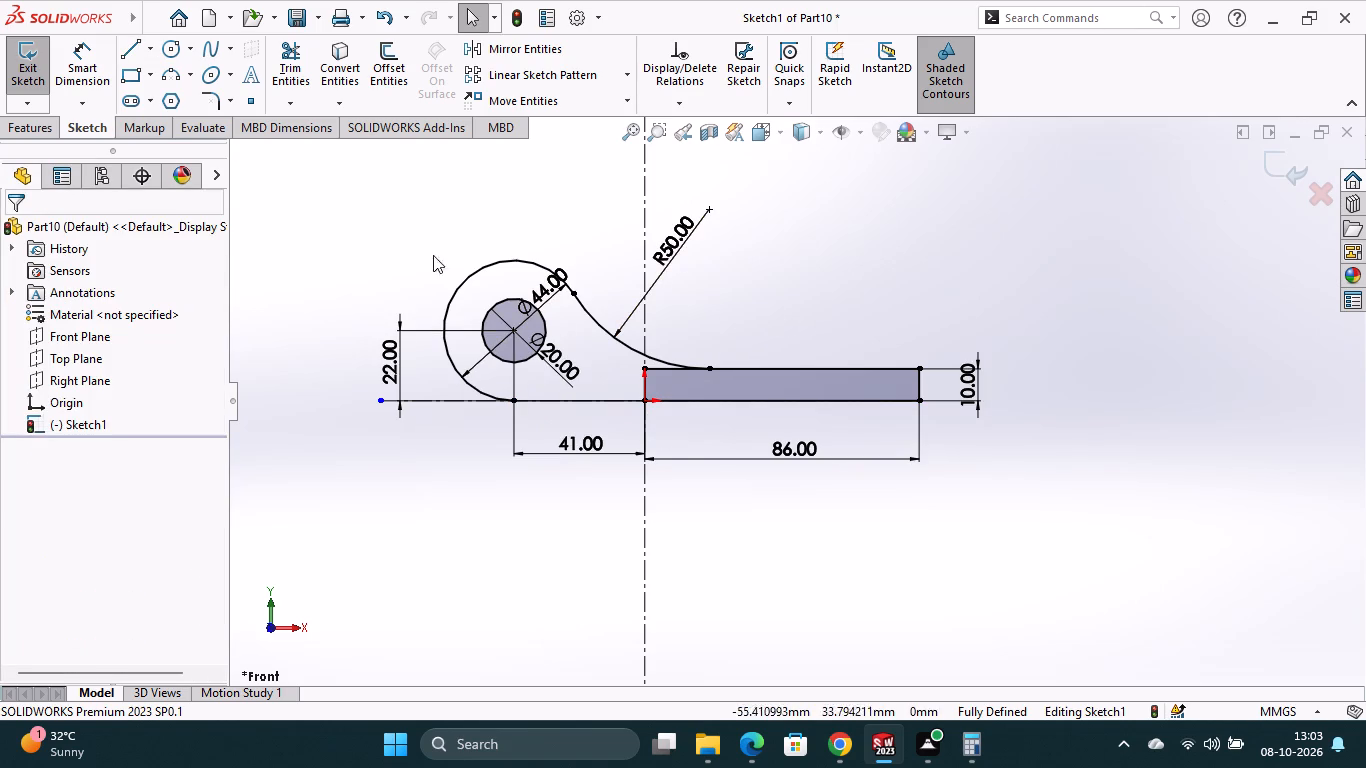
Extrude the round-end region and the rectangular bar contour 16 mm with the Mid Plane end condition.
{"action": "left_click", "coordinate": [31, 123]}
{"action": "left_click", "coordinate": [47, 95]}
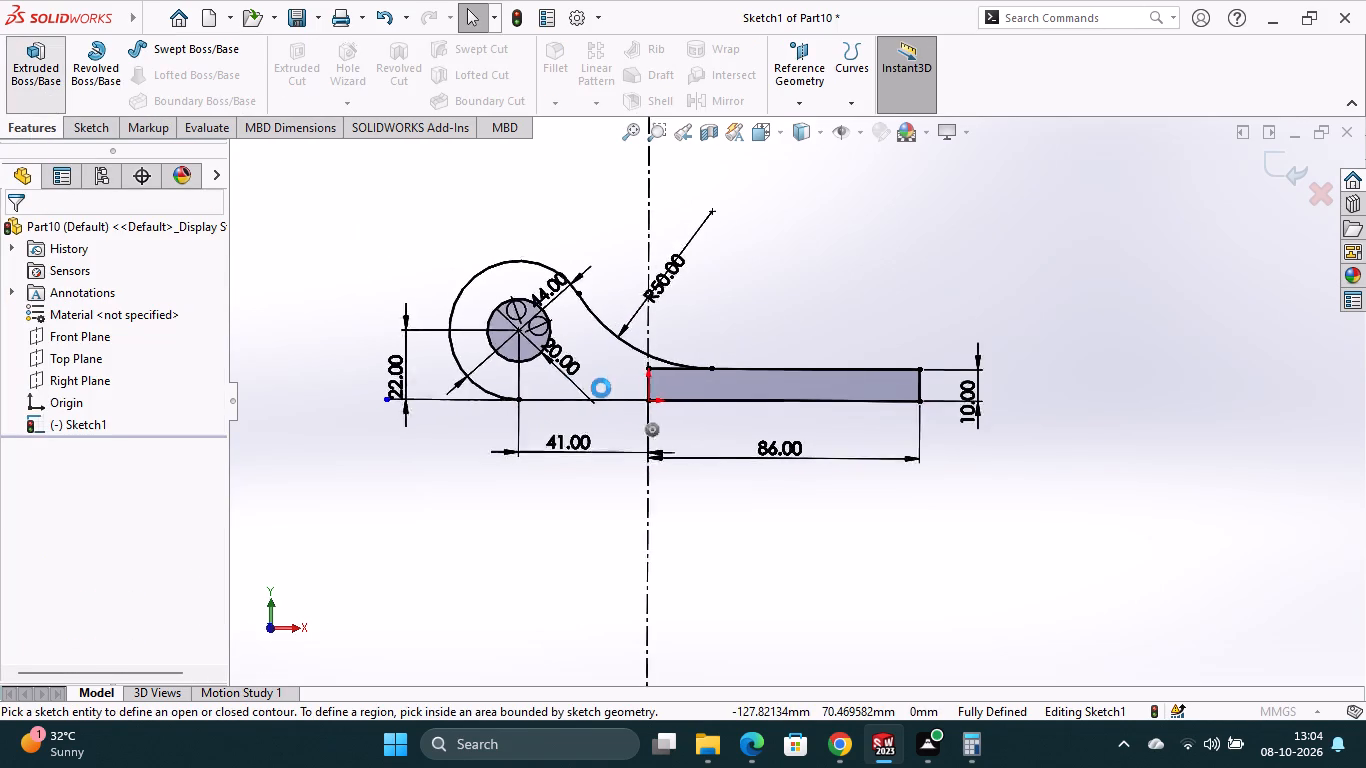
{"action": "left_click", "coordinate": [755, 361]}
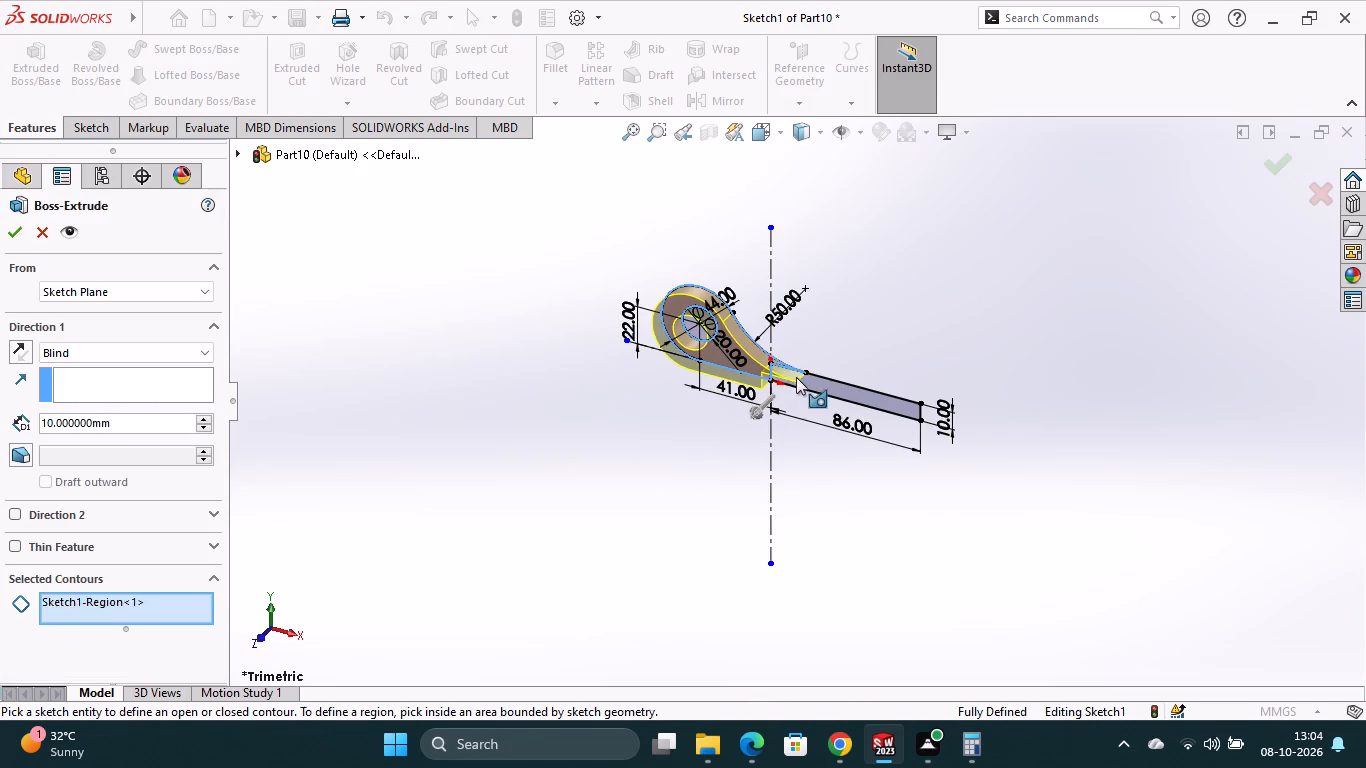
{"action": "left_click", "coordinate": [808, 378]}
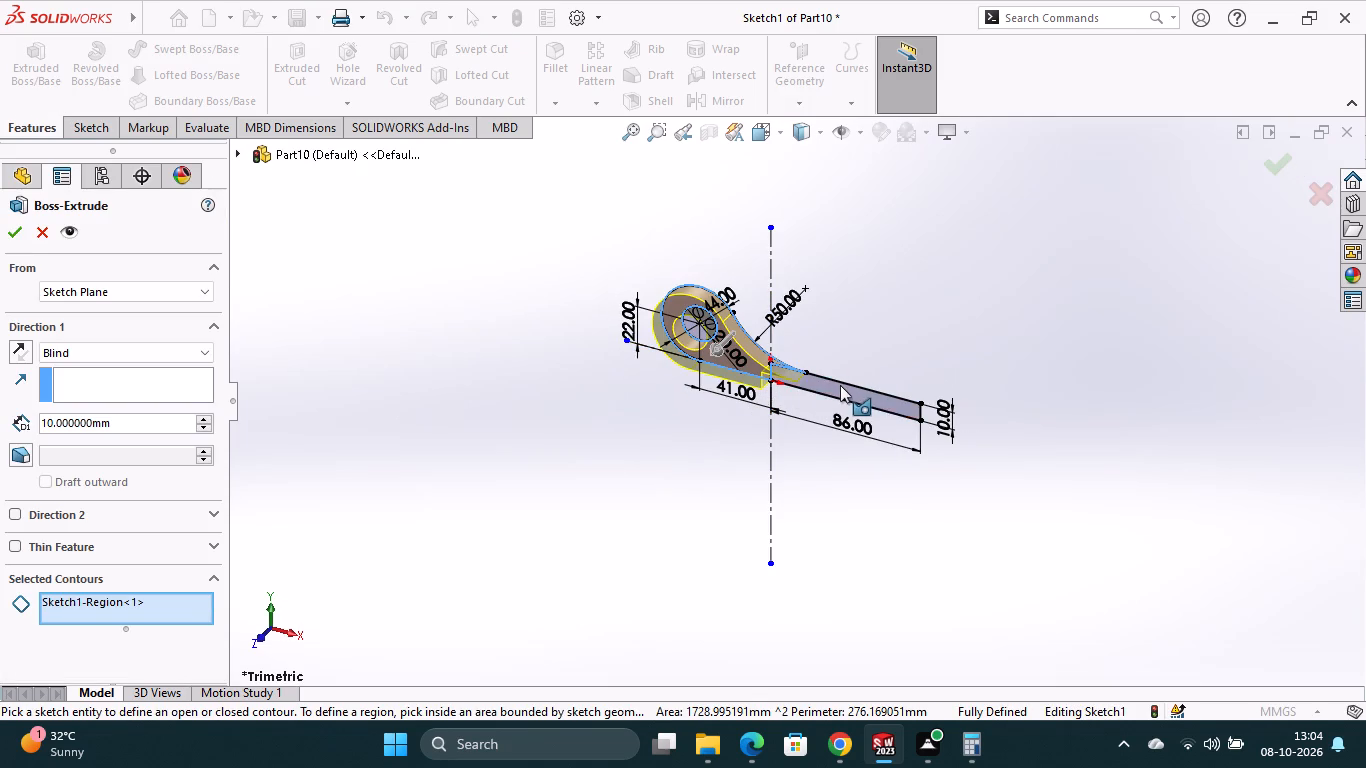
{"action": "left_click", "coordinate": [840, 385]}
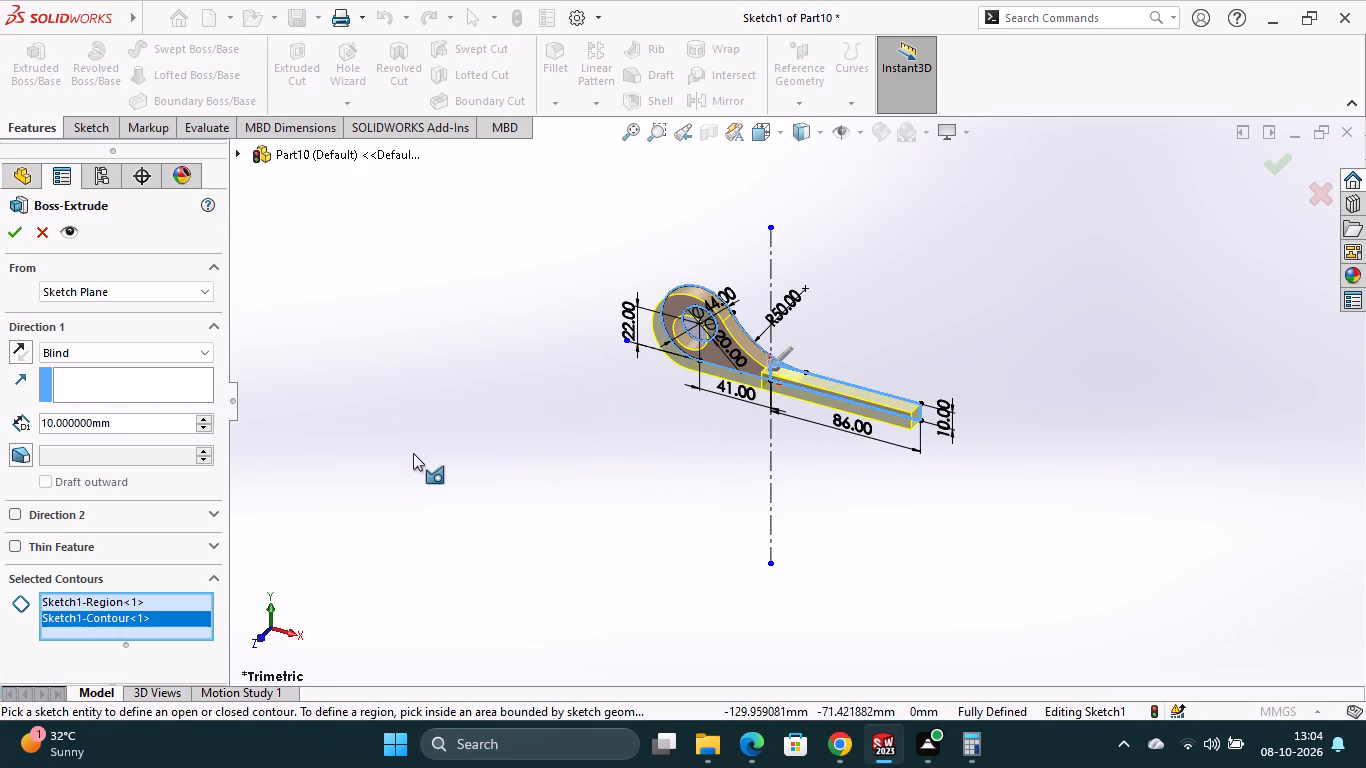
{"action": "left_click", "coordinate": [99, 360]}
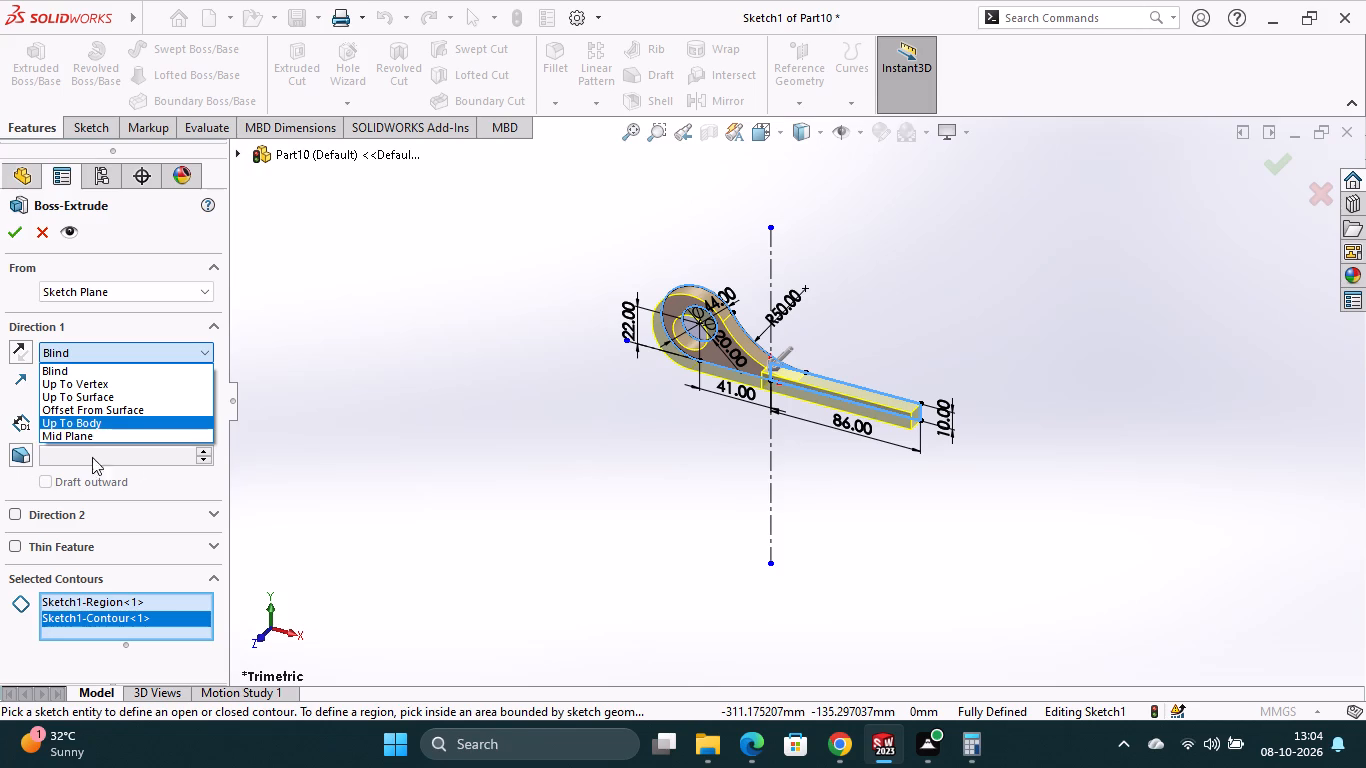
{"action": "left_click", "coordinate": [124, 439]}
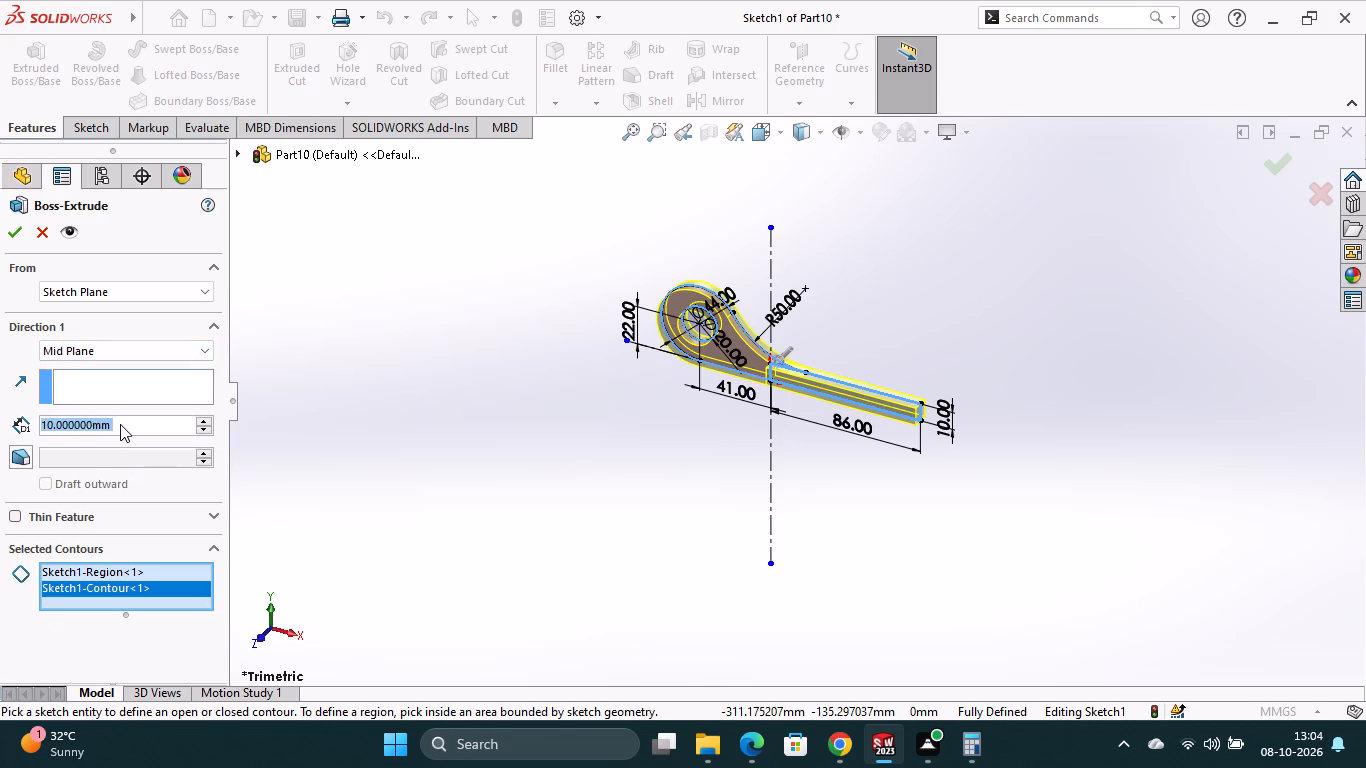
{"action": "type", "text": "16"}
{"action": "key", "text": "Return"}
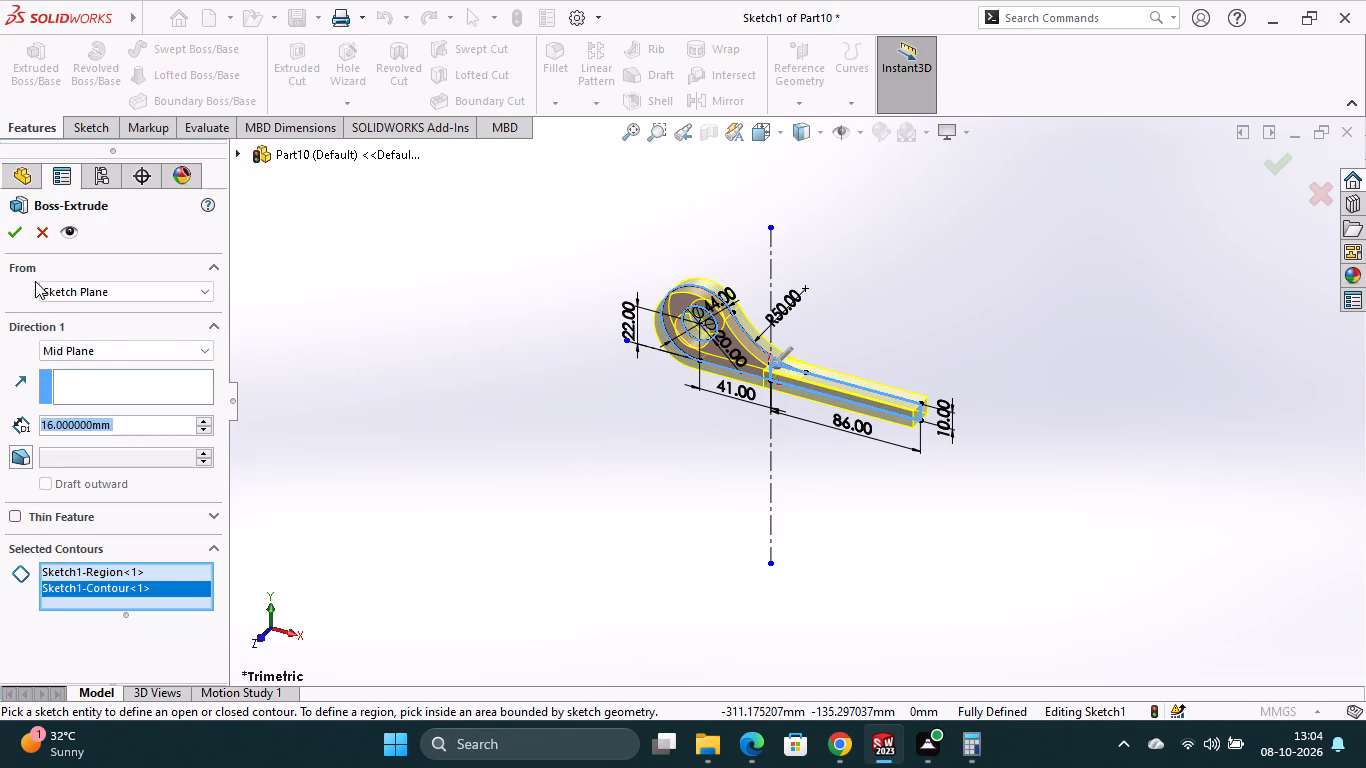
{"action": "left_click", "coordinate": [17, 242]}
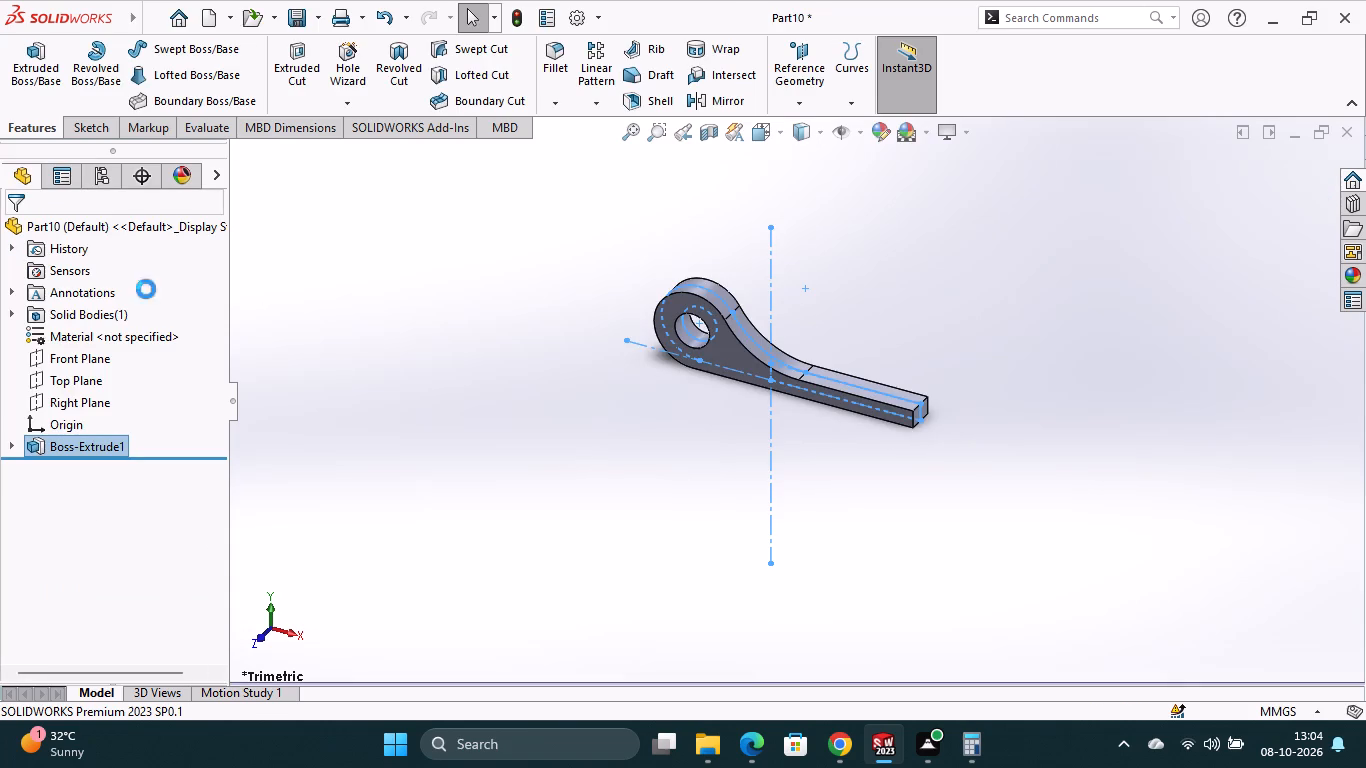
Start a sketch on the bar's flat top face and draw one circle above and one below the bar, centered about 39 mm from the origin horizontally.
{"action": "left_click", "coordinate": [840, 385]}
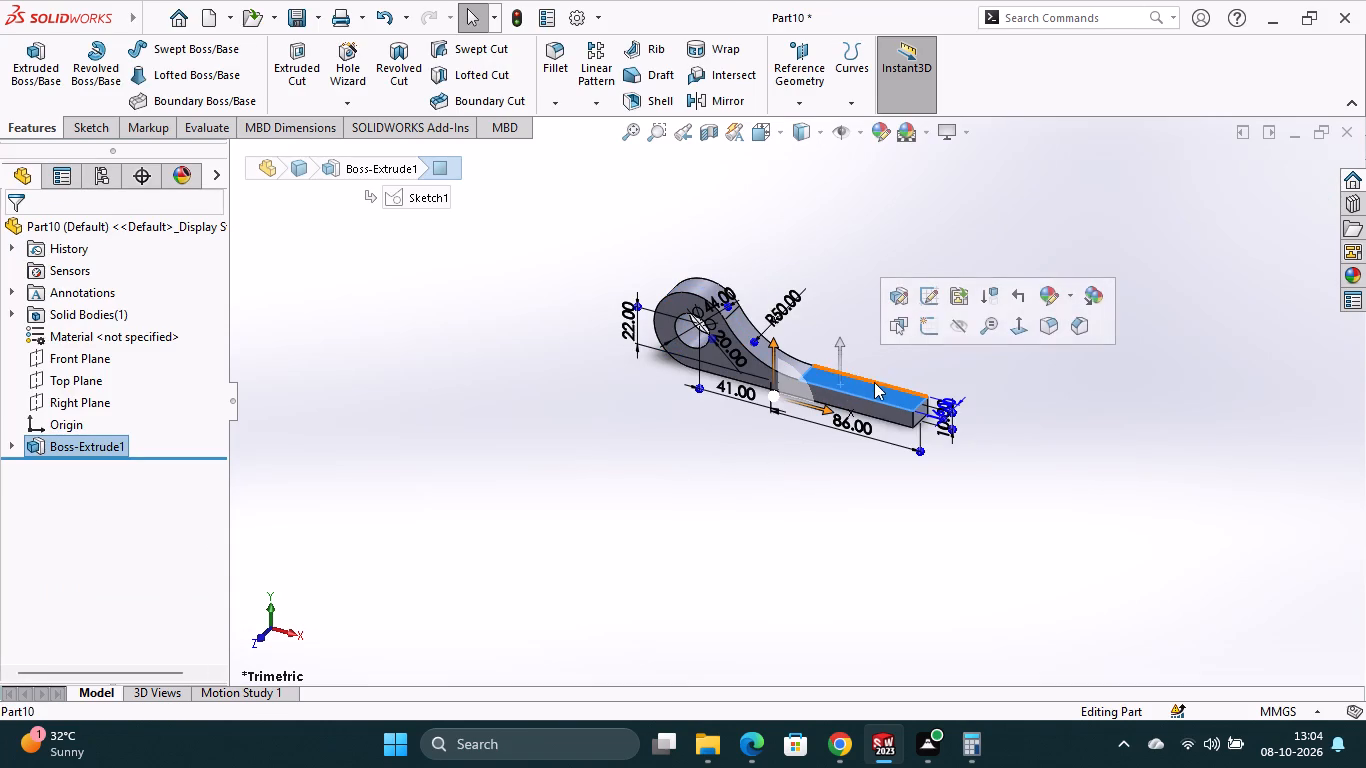
{"action": "left_click", "coordinate": [932, 336]}
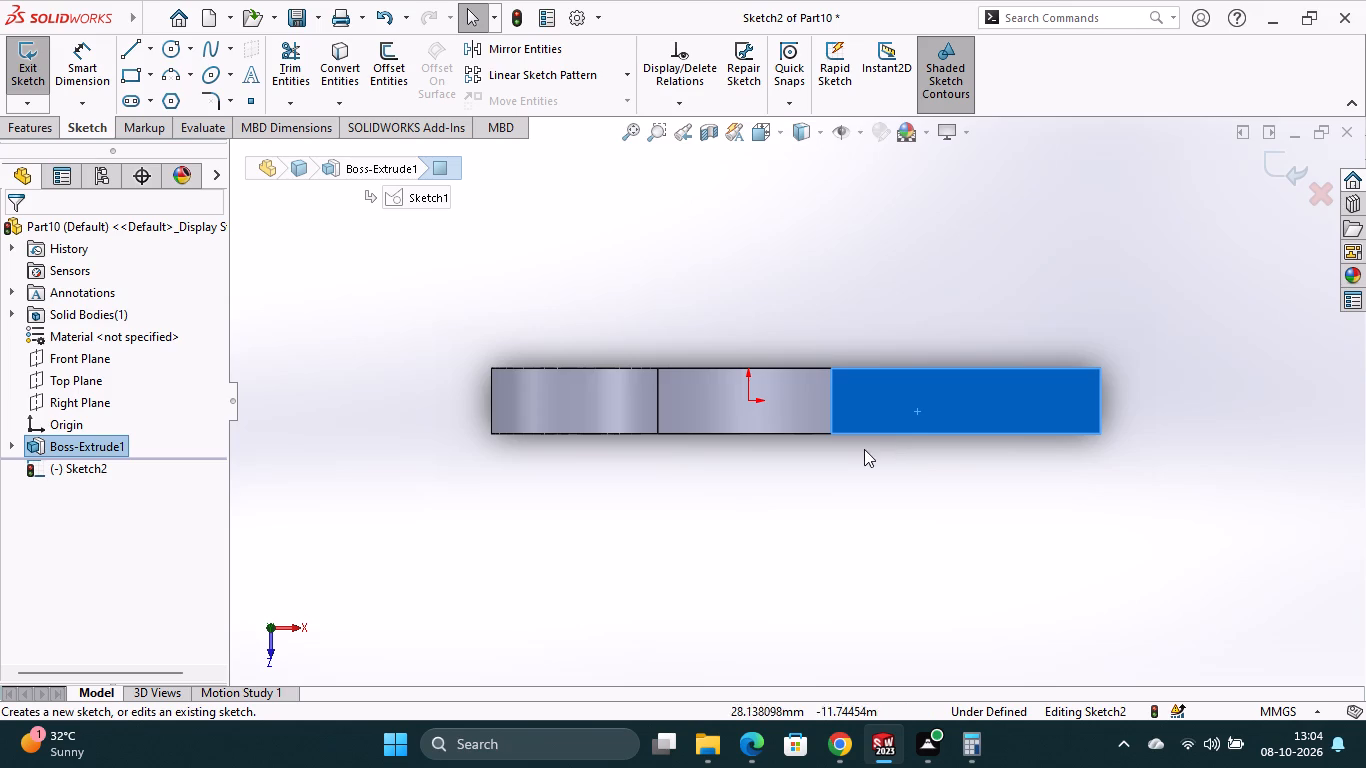
{"action": "left_click", "coordinate": [170, 48]}
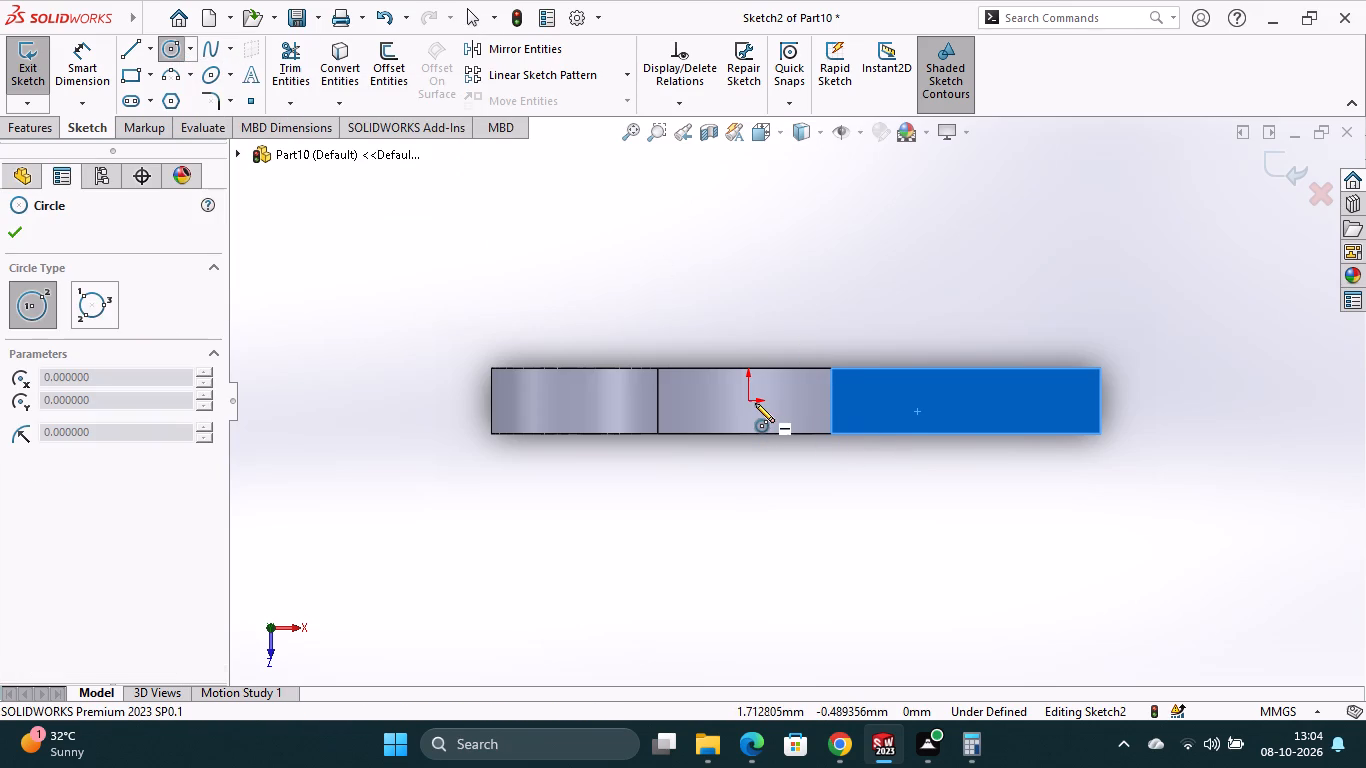
{"action": "left_click", "coordinate": [908, 316]}
{"action": "left_click", "coordinate": [914, 352]}
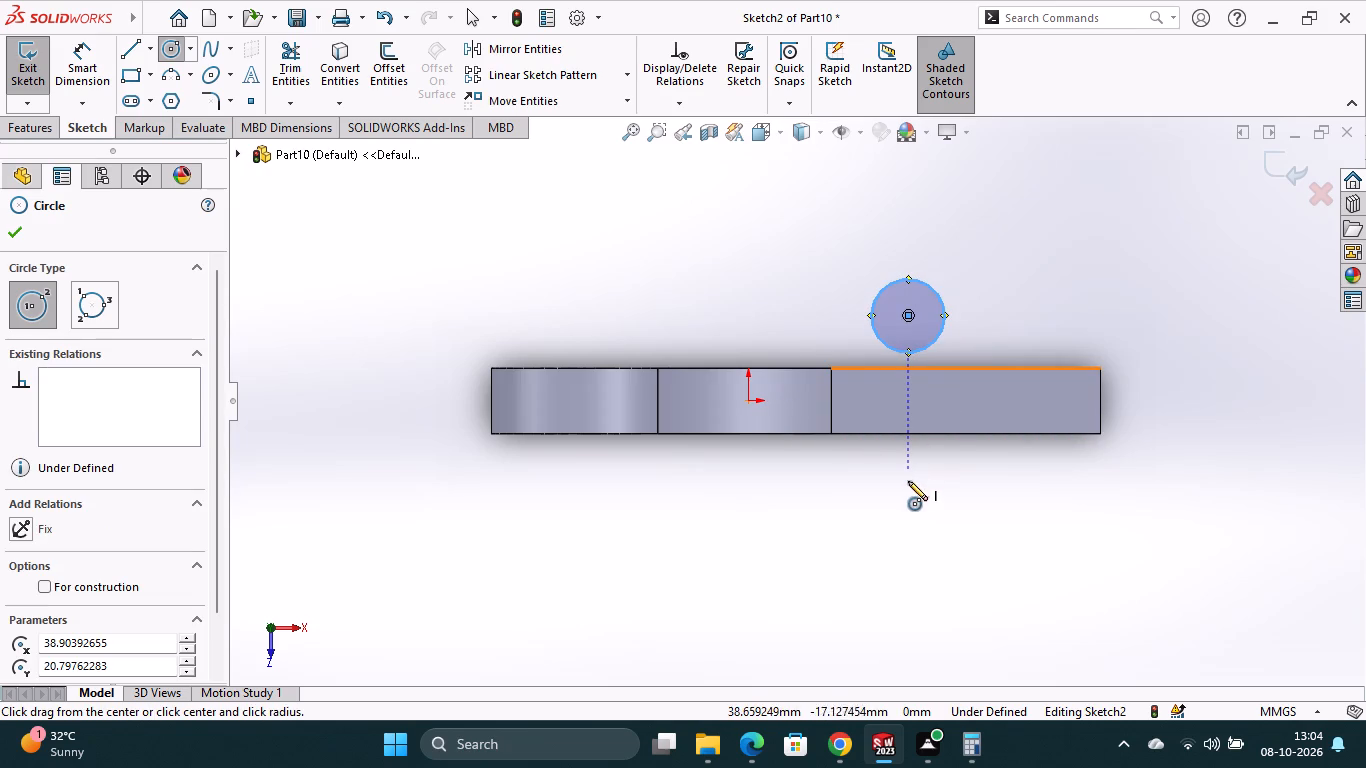
{"action": "left_click", "coordinate": [909, 483]}
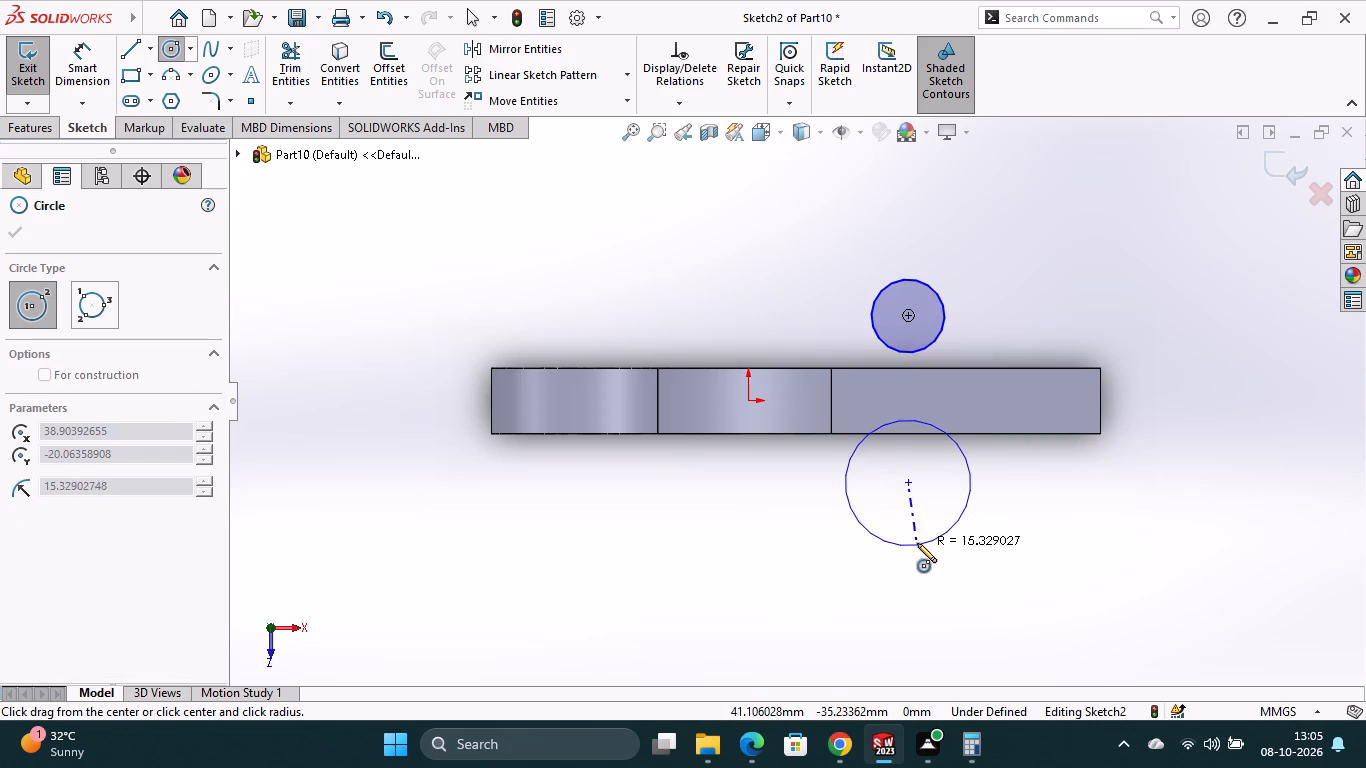
{"action": "left_click", "coordinate": [921, 520]}
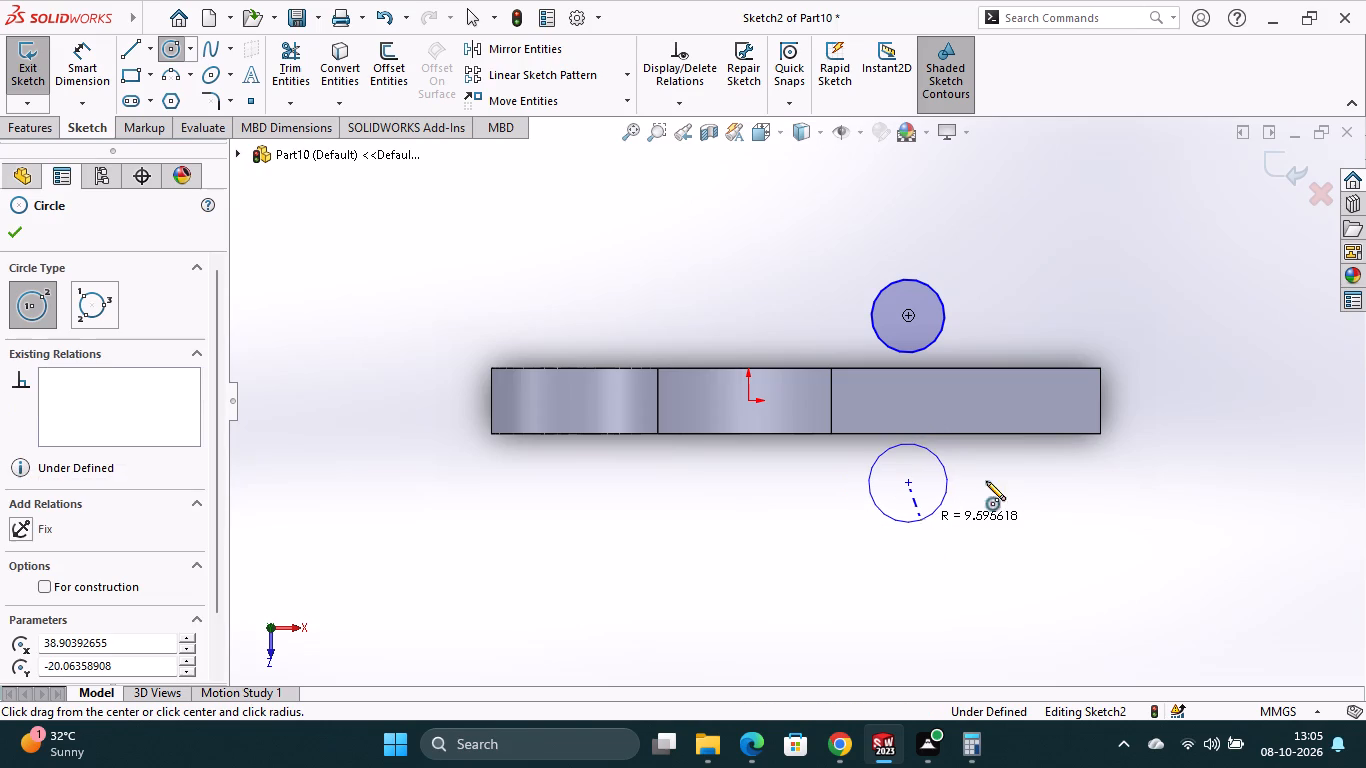
{"action": "left_click", "coordinate": [1135, 411]}
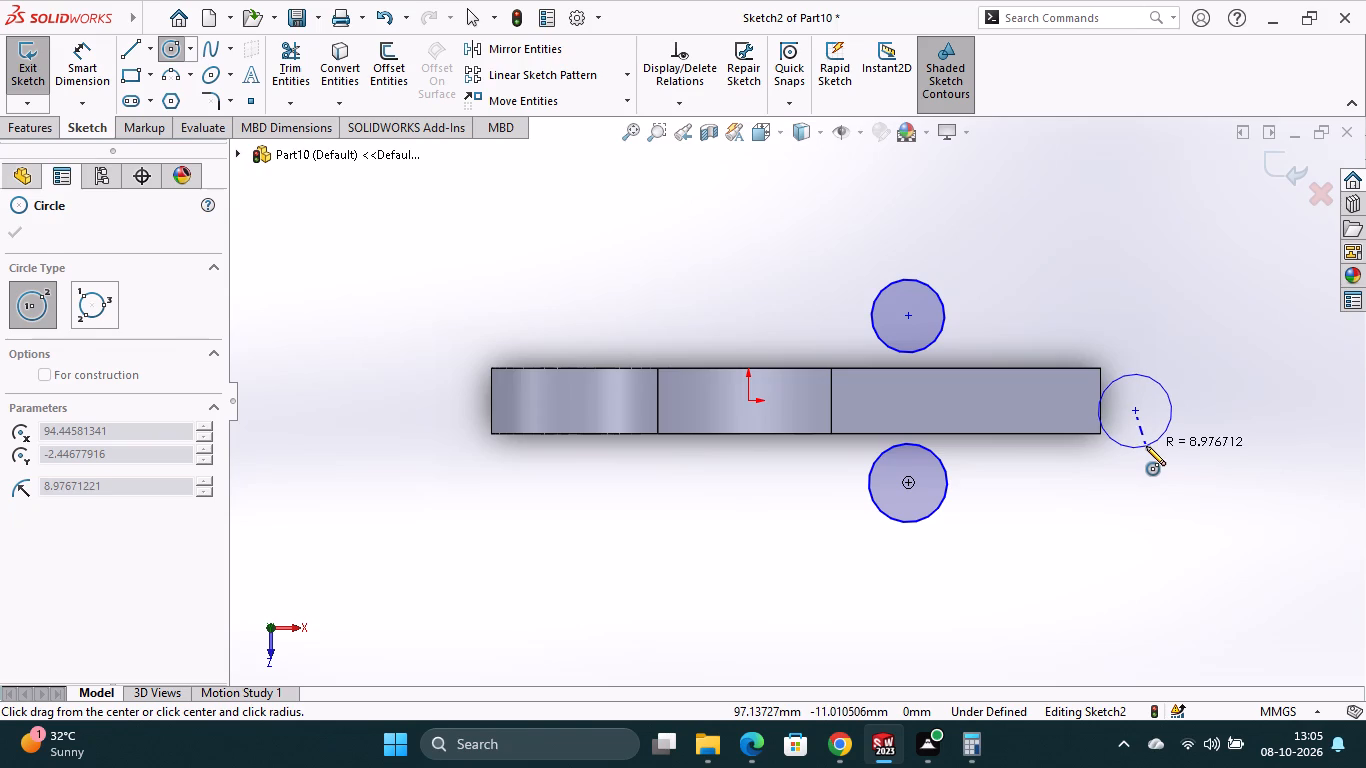
{"action": "key", "text": "Escape"}
Draw a horizontal centerline through the origin along the bar, extending past its free end.
{"action": "left_click", "coordinate": [156, 56]}
{"action": "left_click", "coordinate": [169, 99]}
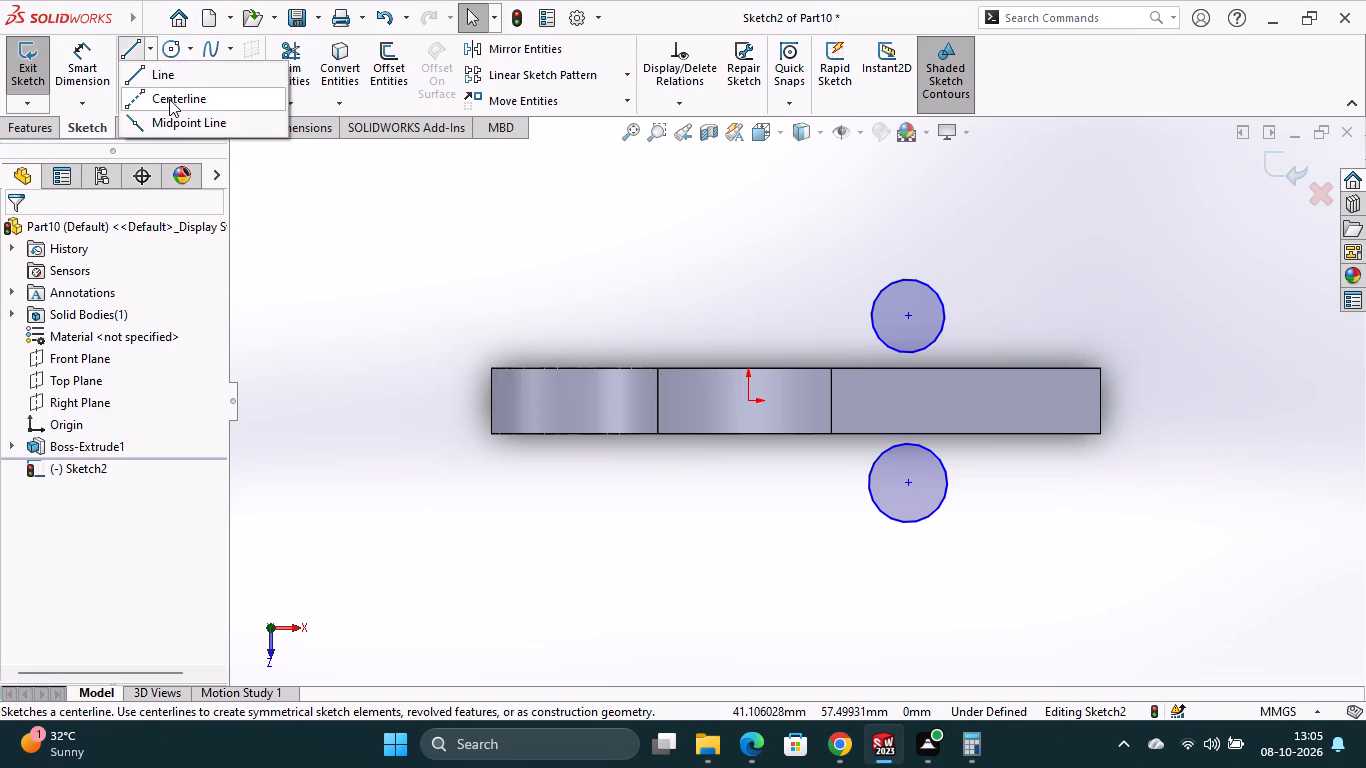
{"action": "left_click", "coordinate": [682, 401]}
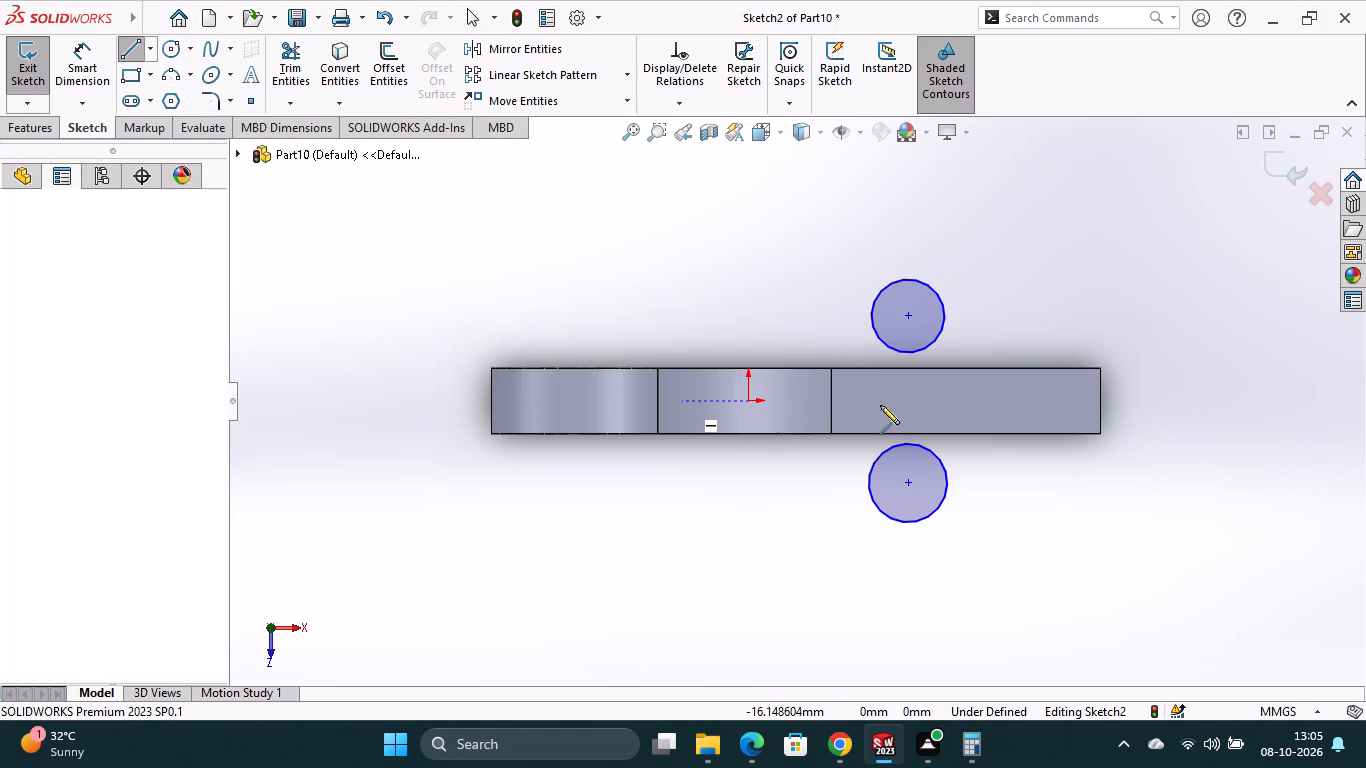
{"action": "left_click", "coordinate": [1194, 398]}
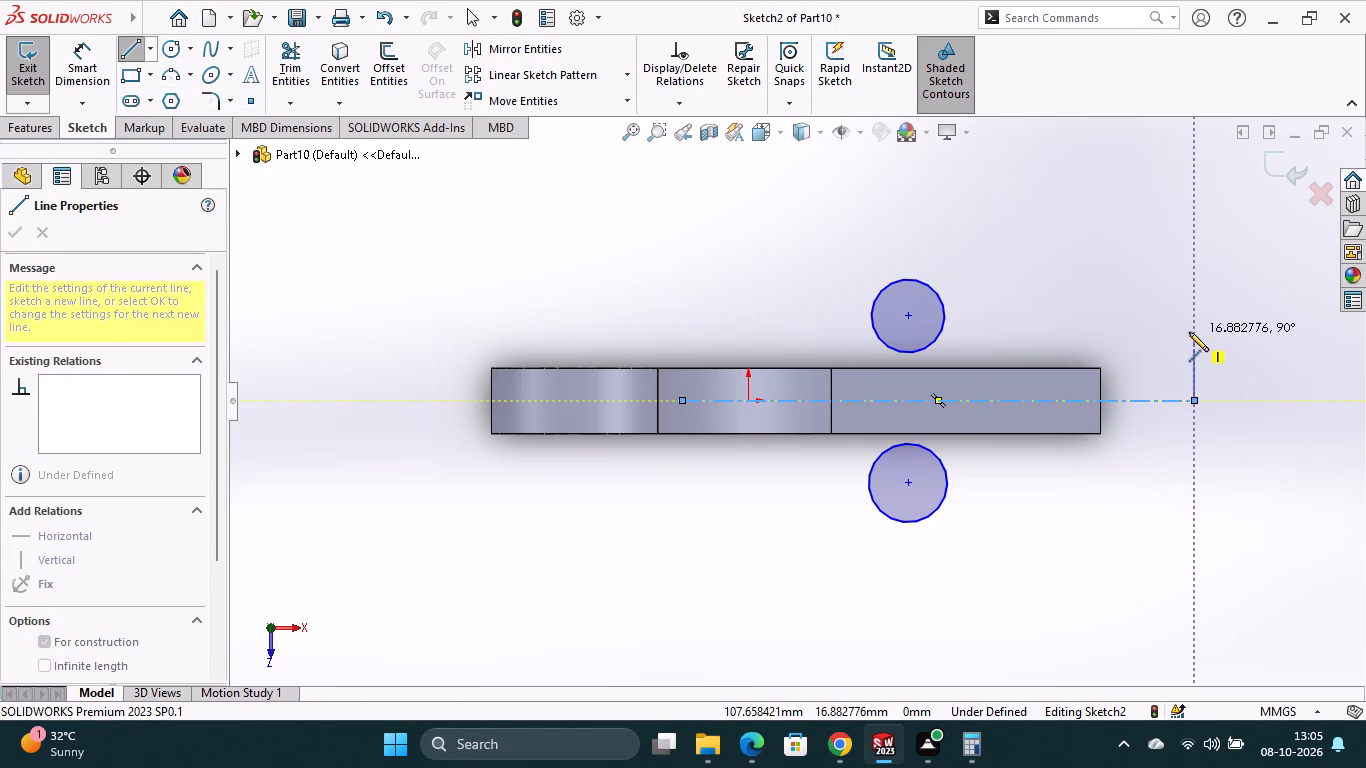
{"action": "key", "text": "Escape"}
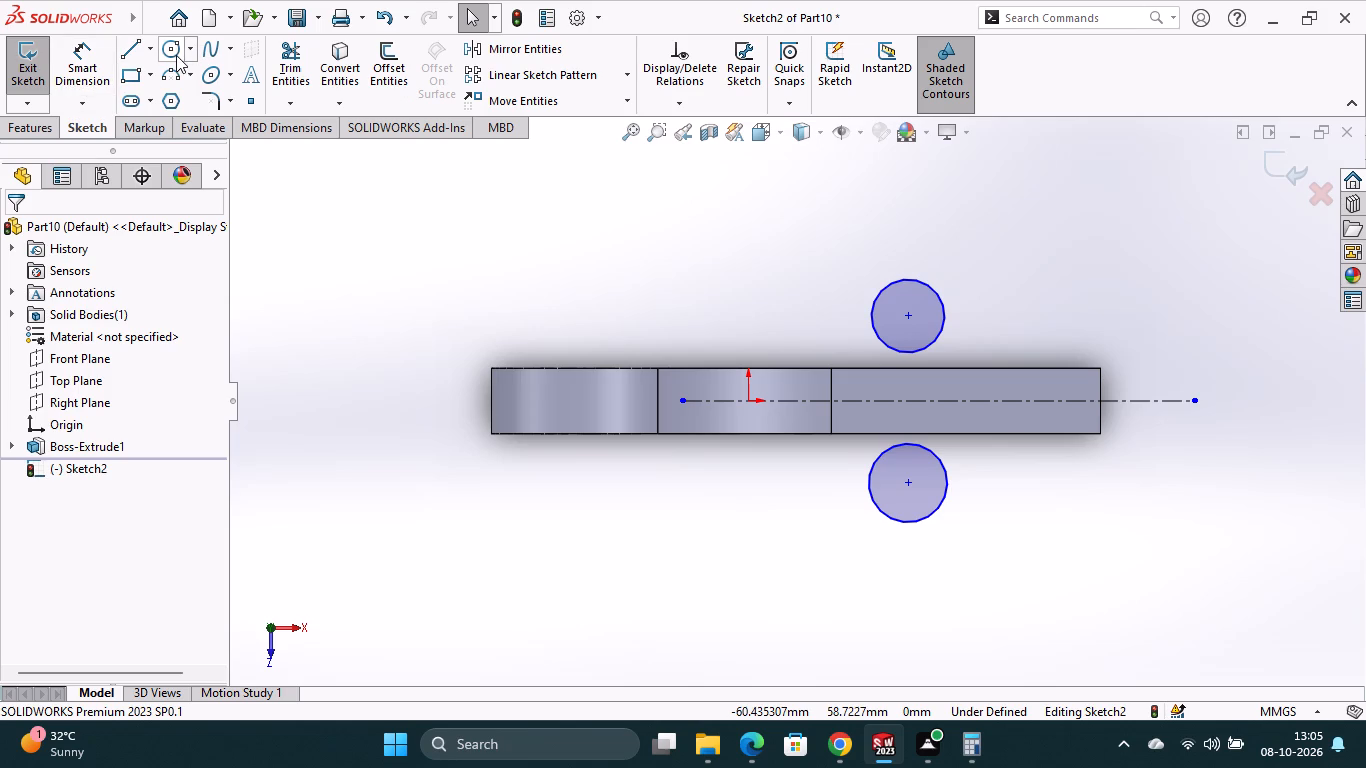
Draw two concentric circles centered on the centerline just beyond the bar's free end, about 97 mm from the origin.
{"action": "left_click", "coordinate": [173, 47]}
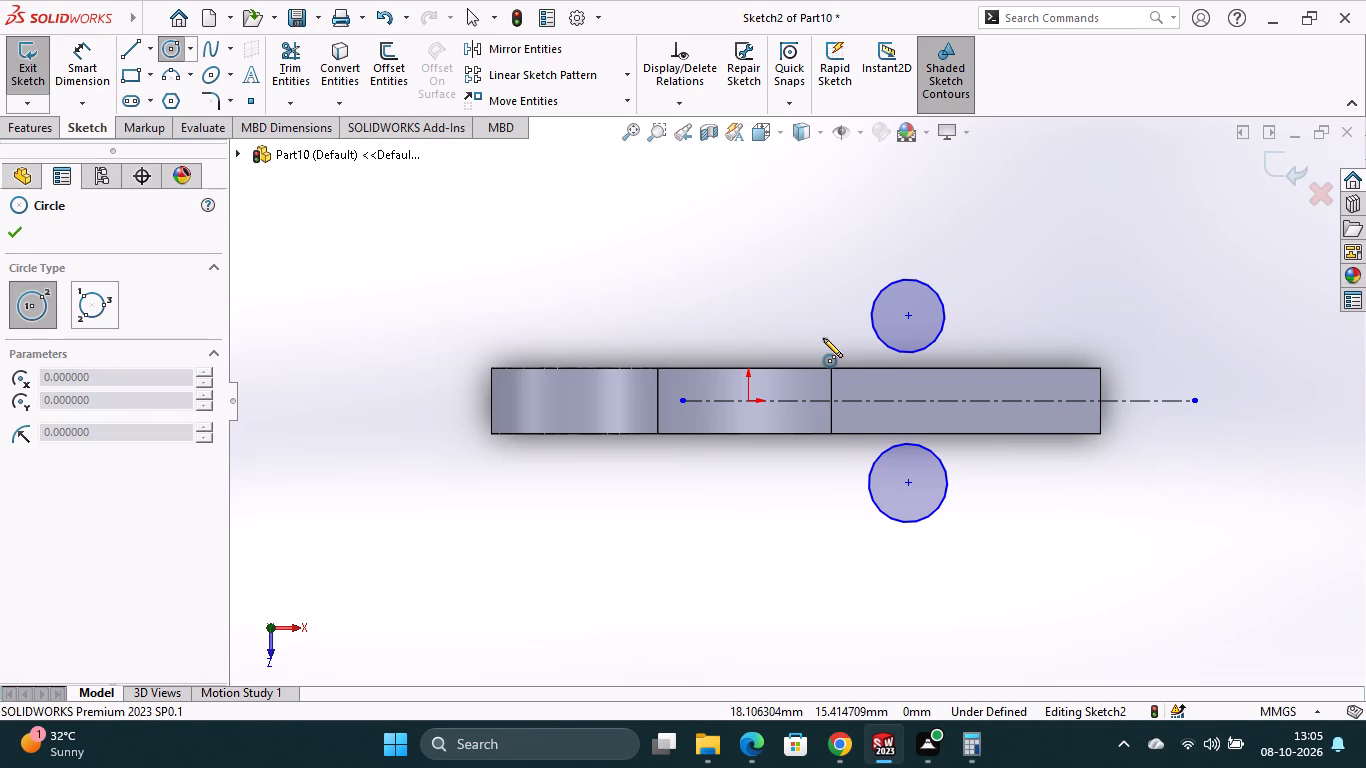
{"action": "left_click", "coordinate": [1144, 403]}
{"action": "left_click", "coordinate": [1152, 446]}
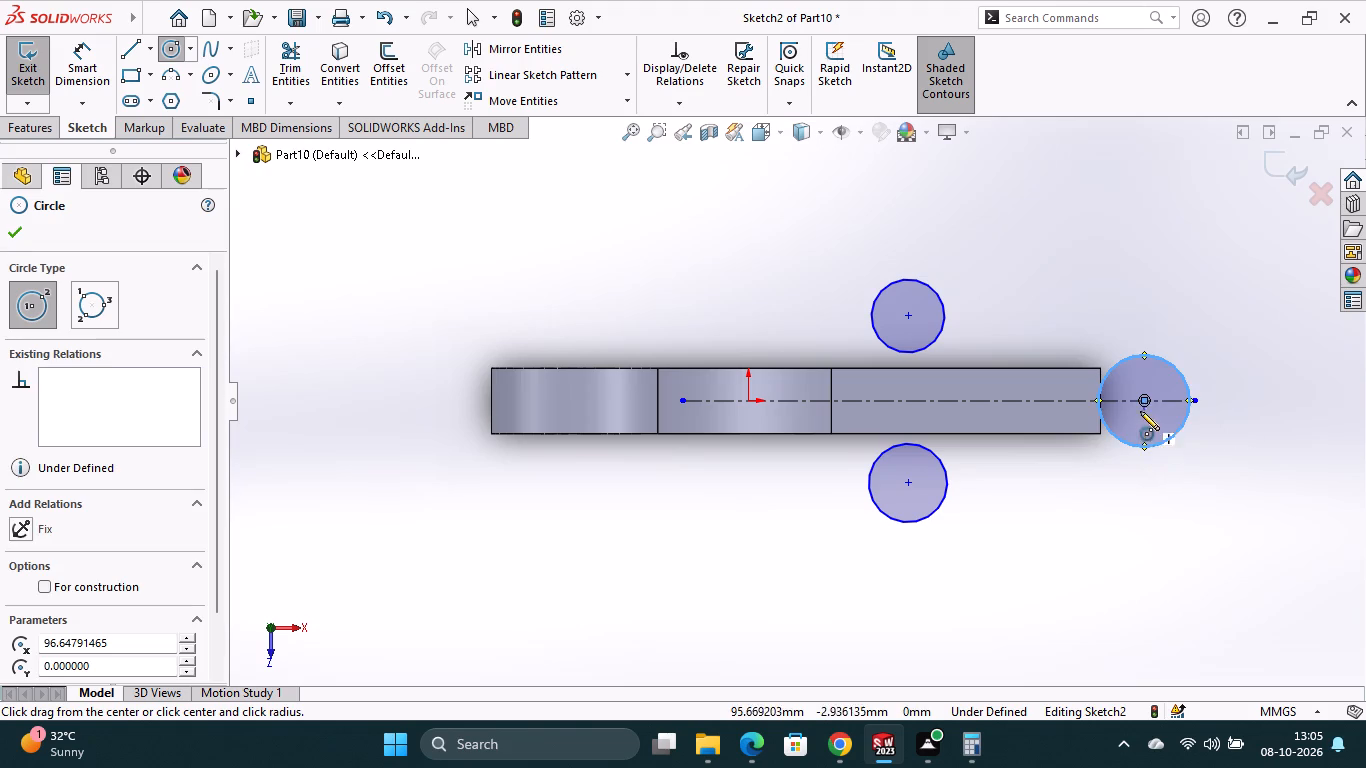
{"action": "left_click", "coordinate": [1145, 400]}
{"action": "left_click", "coordinate": [1148, 429]}
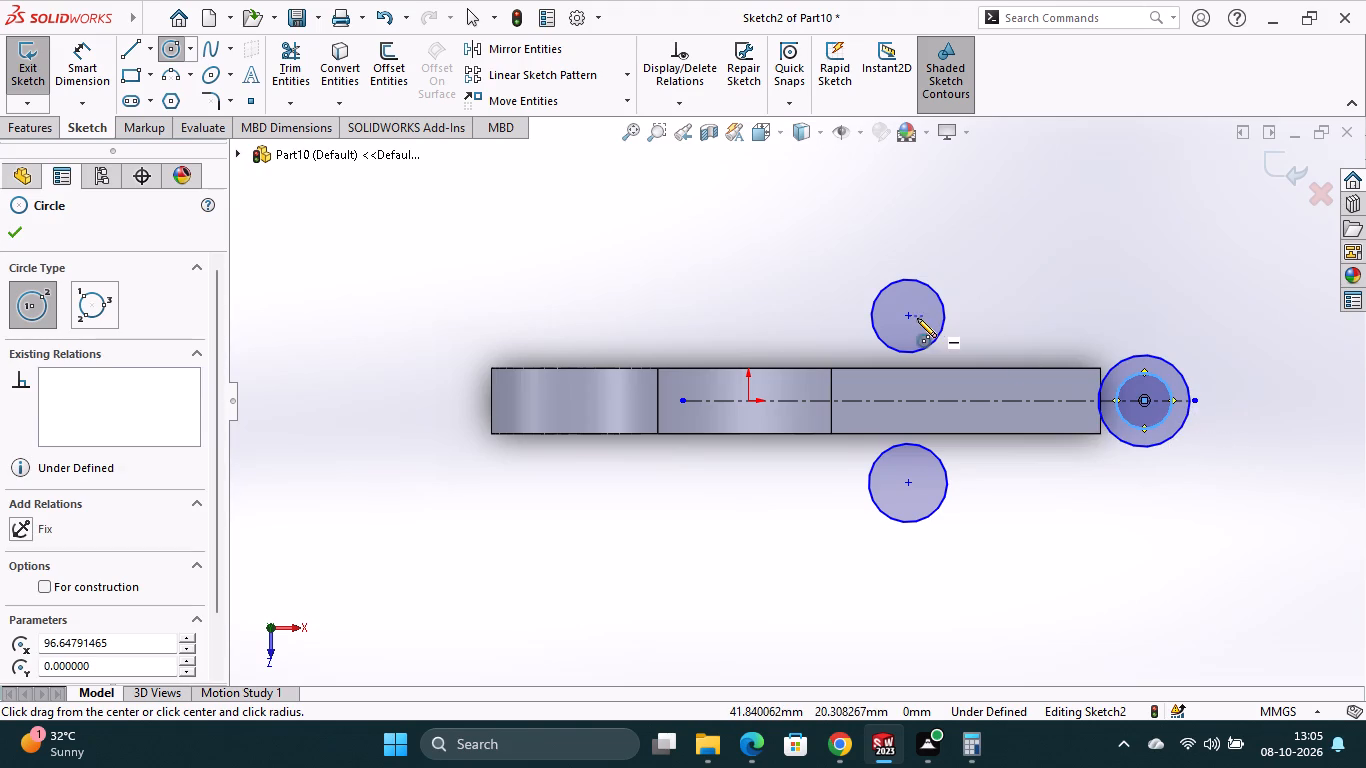
Draw a smaller concentric circle inside each of the two circles above and below the bar.
{"action": "left_click", "coordinate": [912, 318]}
{"action": "left_click", "coordinate": [913, 338]}
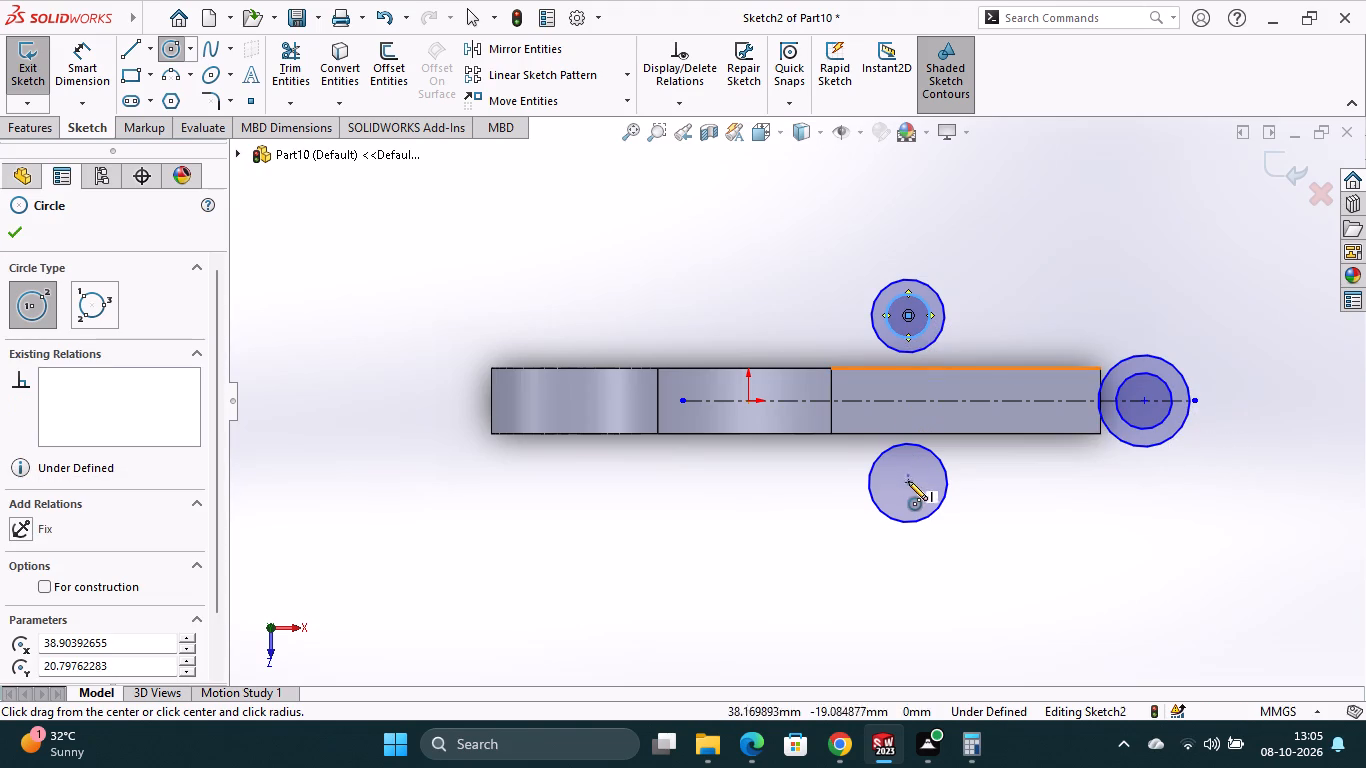
{"action": "left_click", "coordinate": [911, 483]}
{"action": "left_click", "coordinate": [912, 505]}
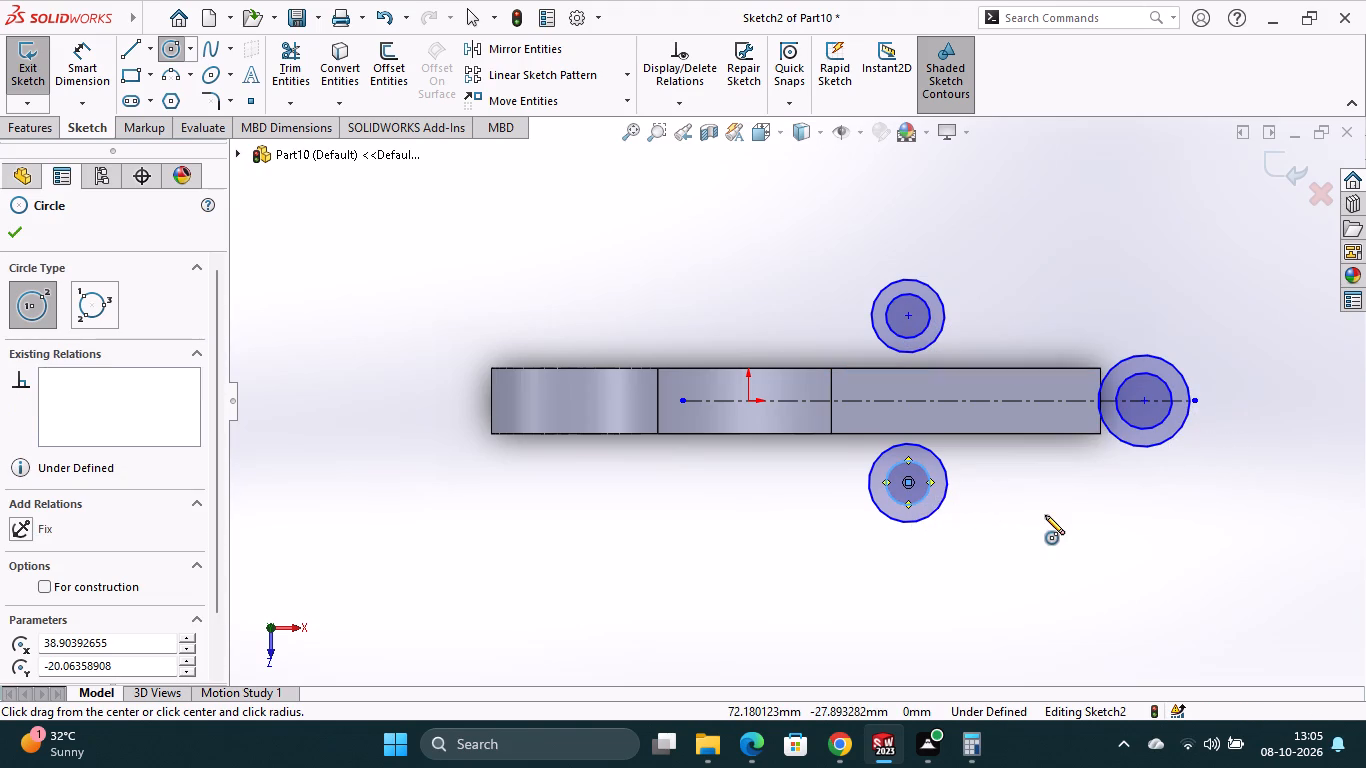
{"action": "key", "text": "Escape"}
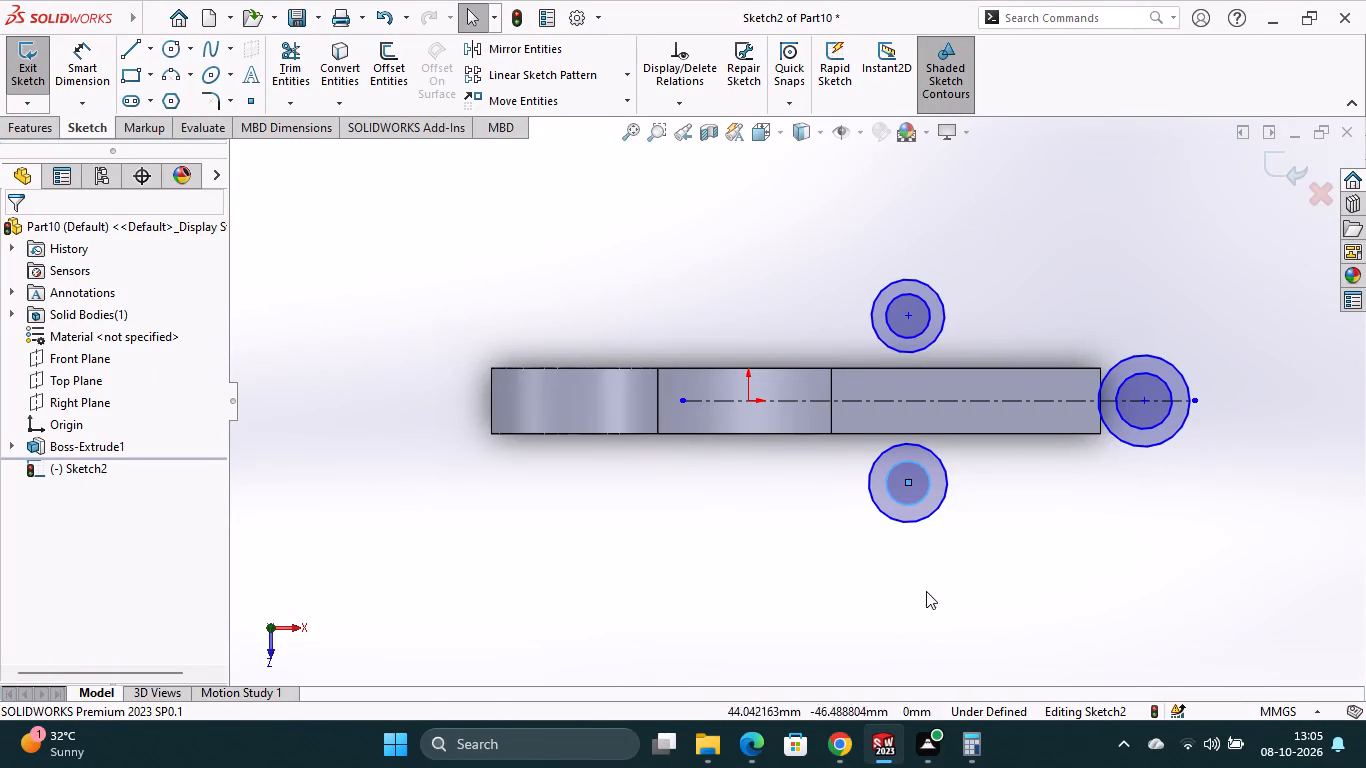
Dimension the lower circle pair's center 14 mm horizontally from the edge where the bar meets the curved face.
{"action": "left_click", "coordinate": [101, 54]}
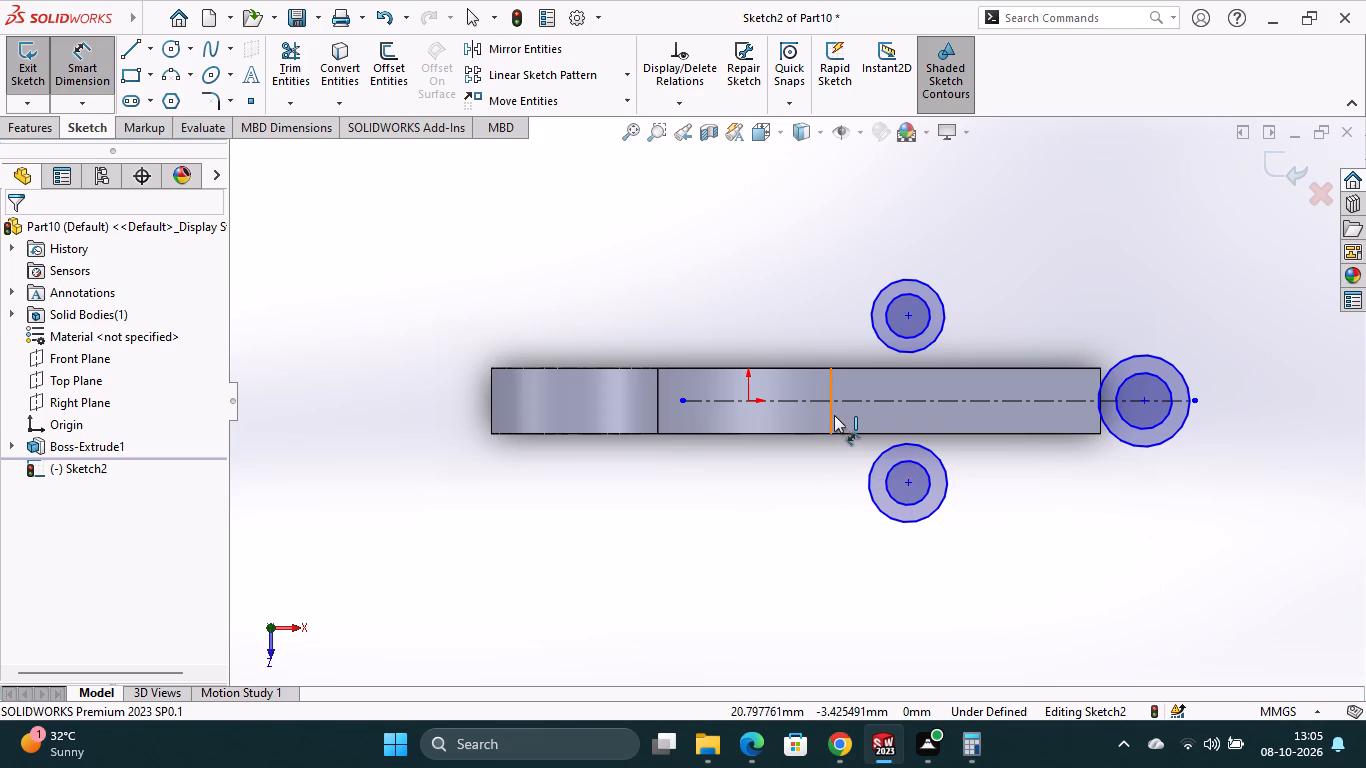
{"action": "left_click", "coordinate": [832, 415]}
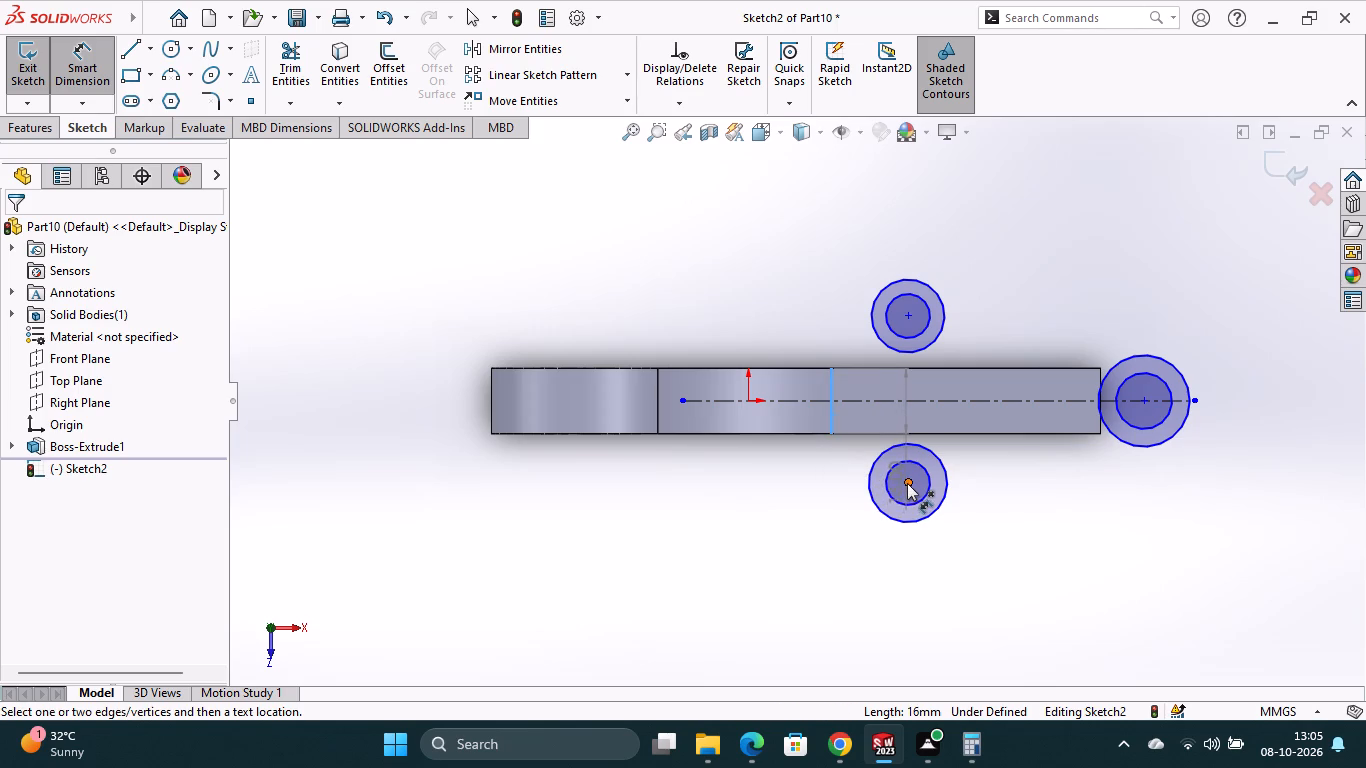
{"action": "left_click", "coordinate": [907, 483]}
{"action": "left_click", "coordinate": [861, 559]}
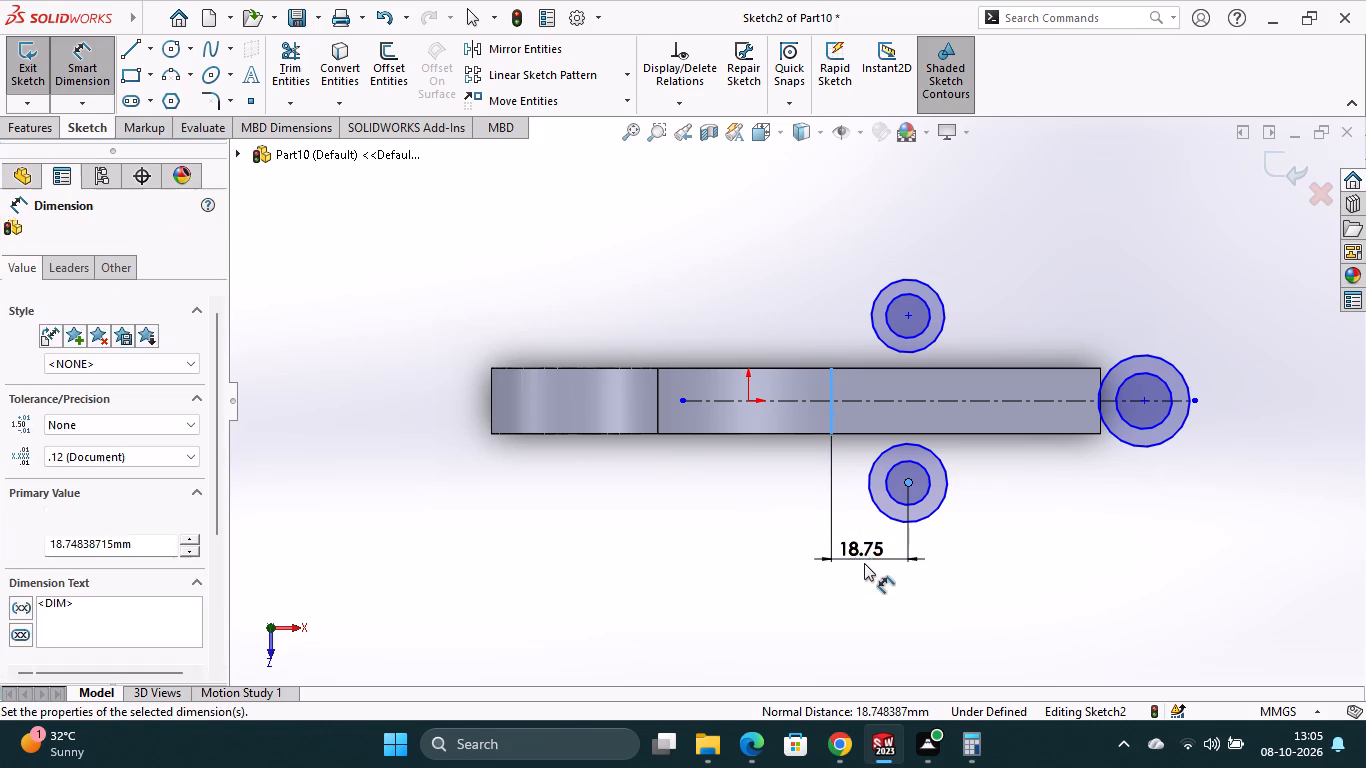
{"action": "key", "text": "1"}
{"action": "key", "text": "4"}
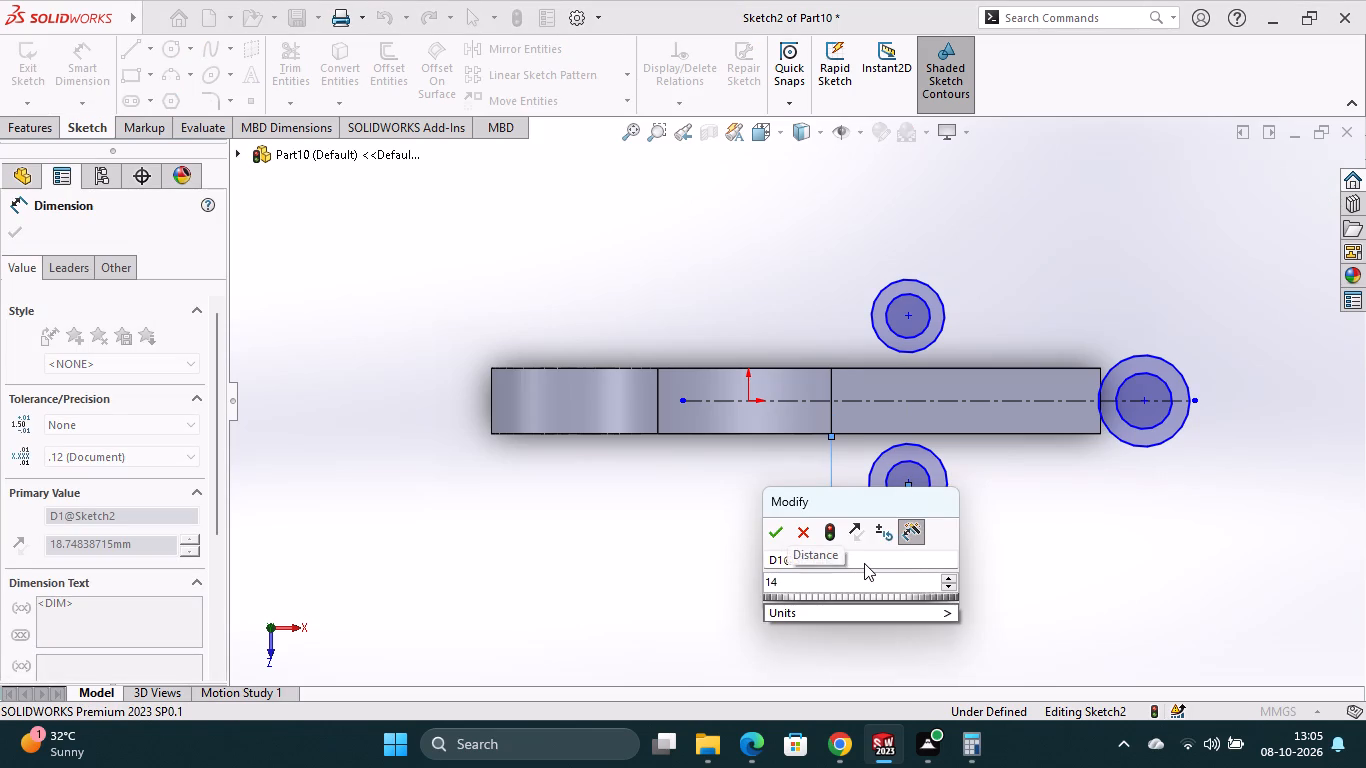
{"action": "key", "text": "Return"}
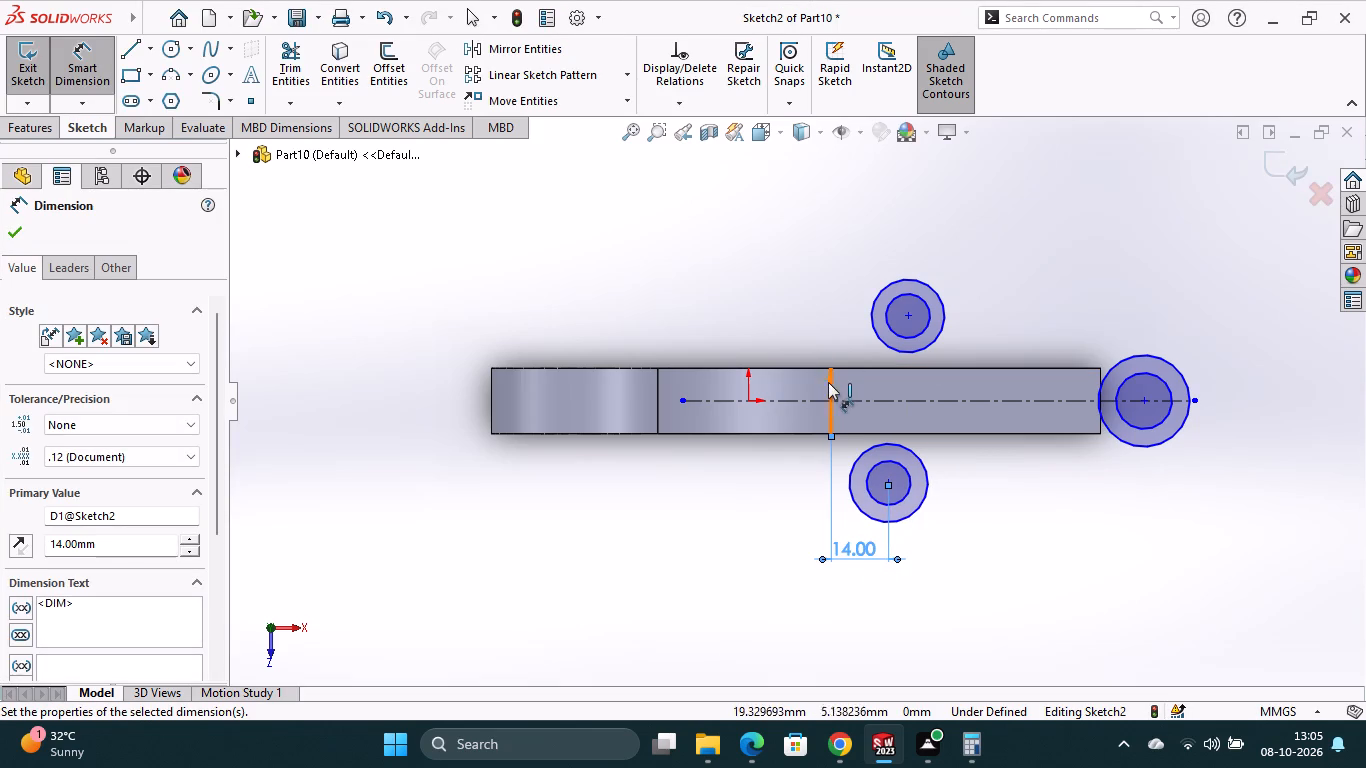
Dimension the upper circle pair's center 14 mm horizontally from the edge where the bar meets the curved face.
{"action": "left_click", "coordinate": [832, 385]}
{"action": "left_click", "coordinate": [908, 314]}
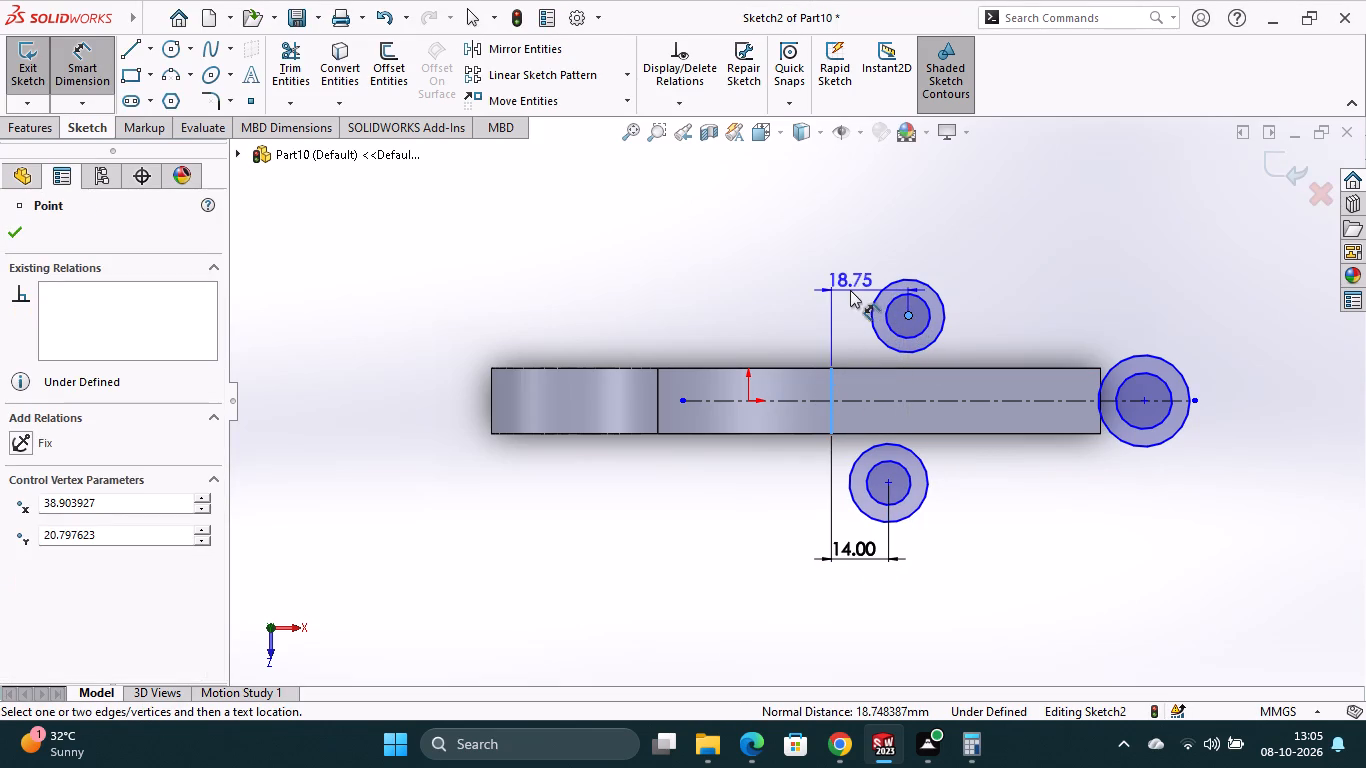
{"action": "left_click", "coordinate": [847, 287]}
{"action": "type", "text": "14"}
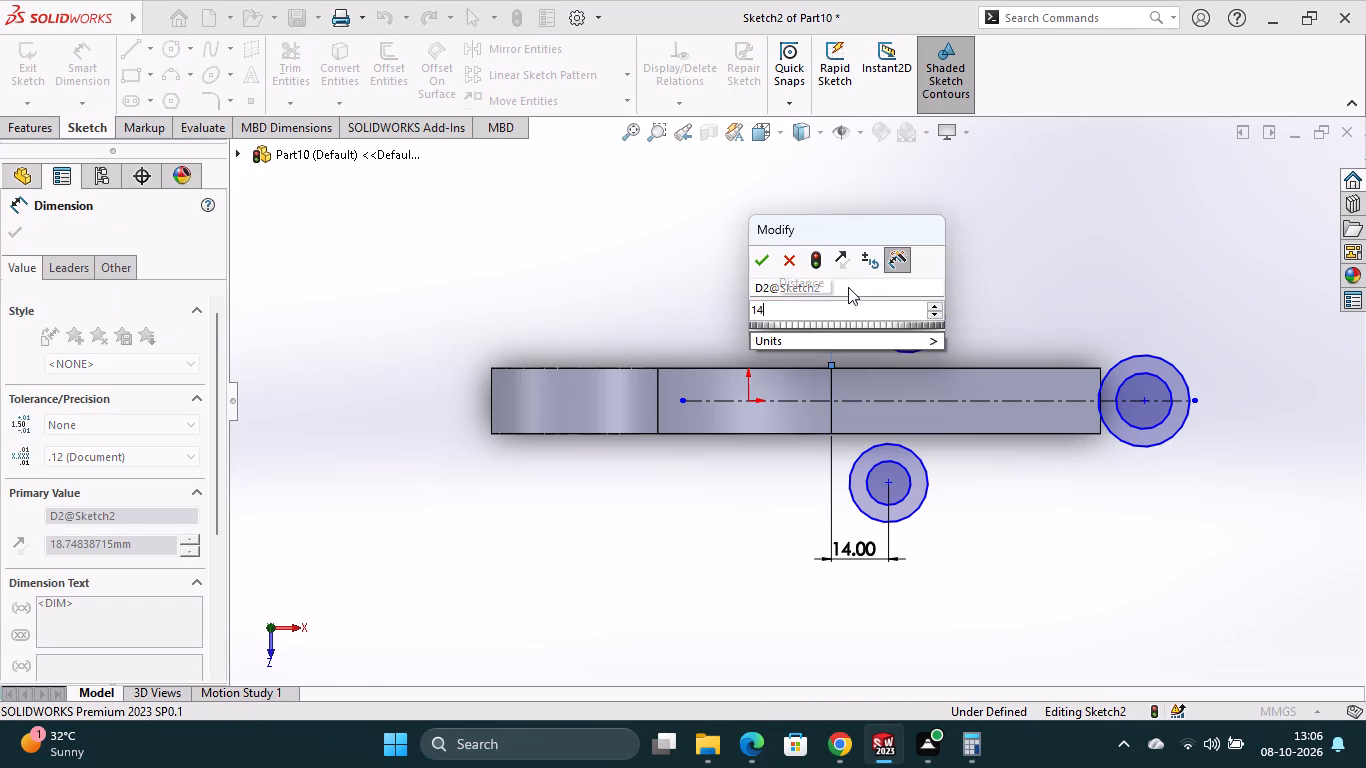
{"action": "key", "text": "Return"}
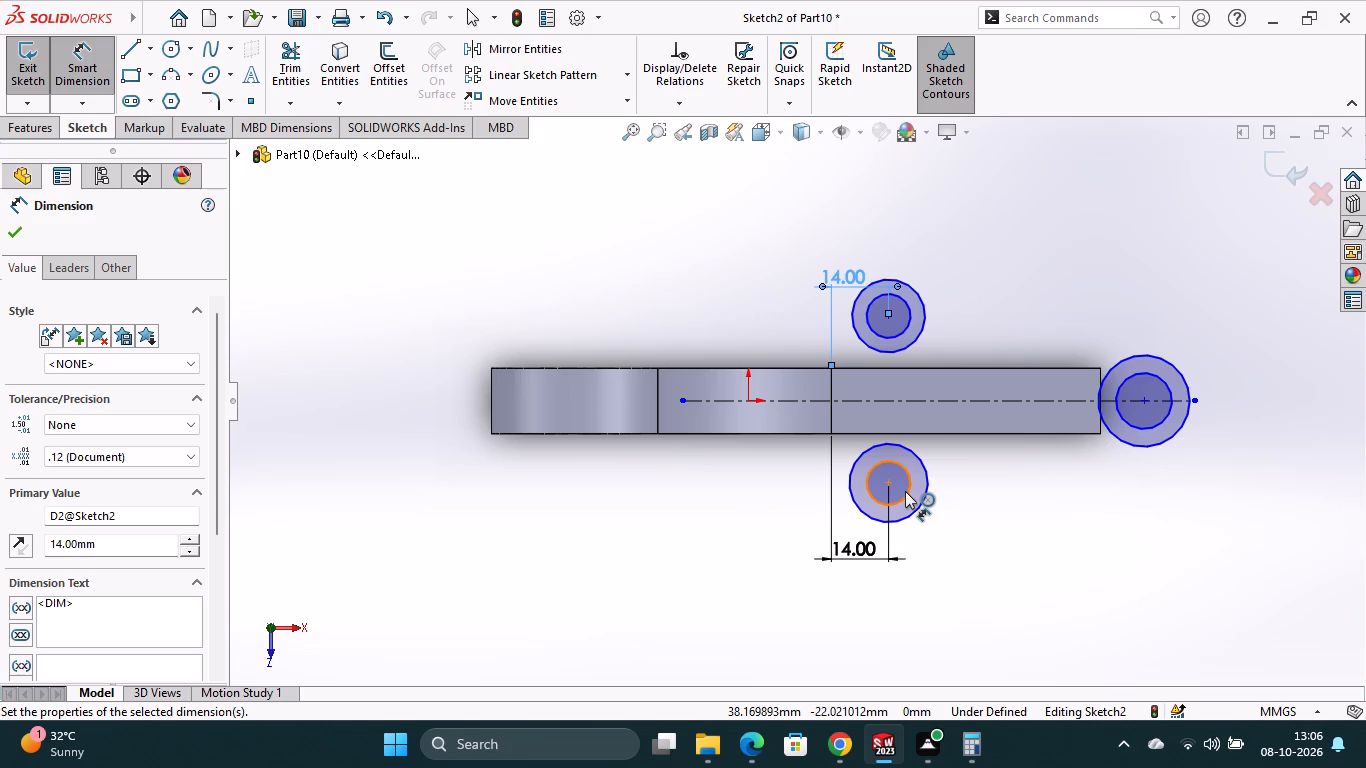
Dimension the horizontal distance between the lower circle pair's center and the bar-end circle pair's center as 50 mm.
{"action": "left_click", "coordinate": [886, 482]}
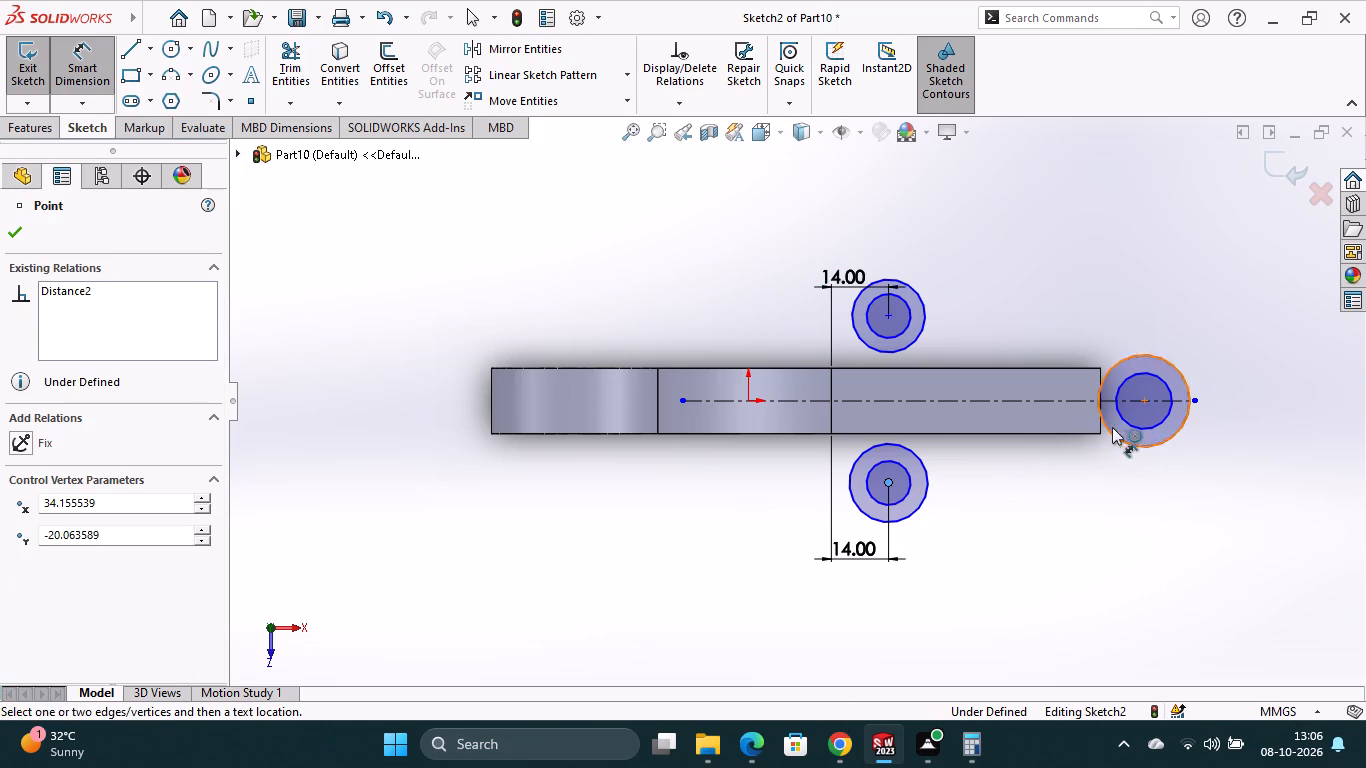
{"action": "left_click", "coordinate": [1143, 401]}
{"action": "left_click", "coordinate": [1058, 507]}
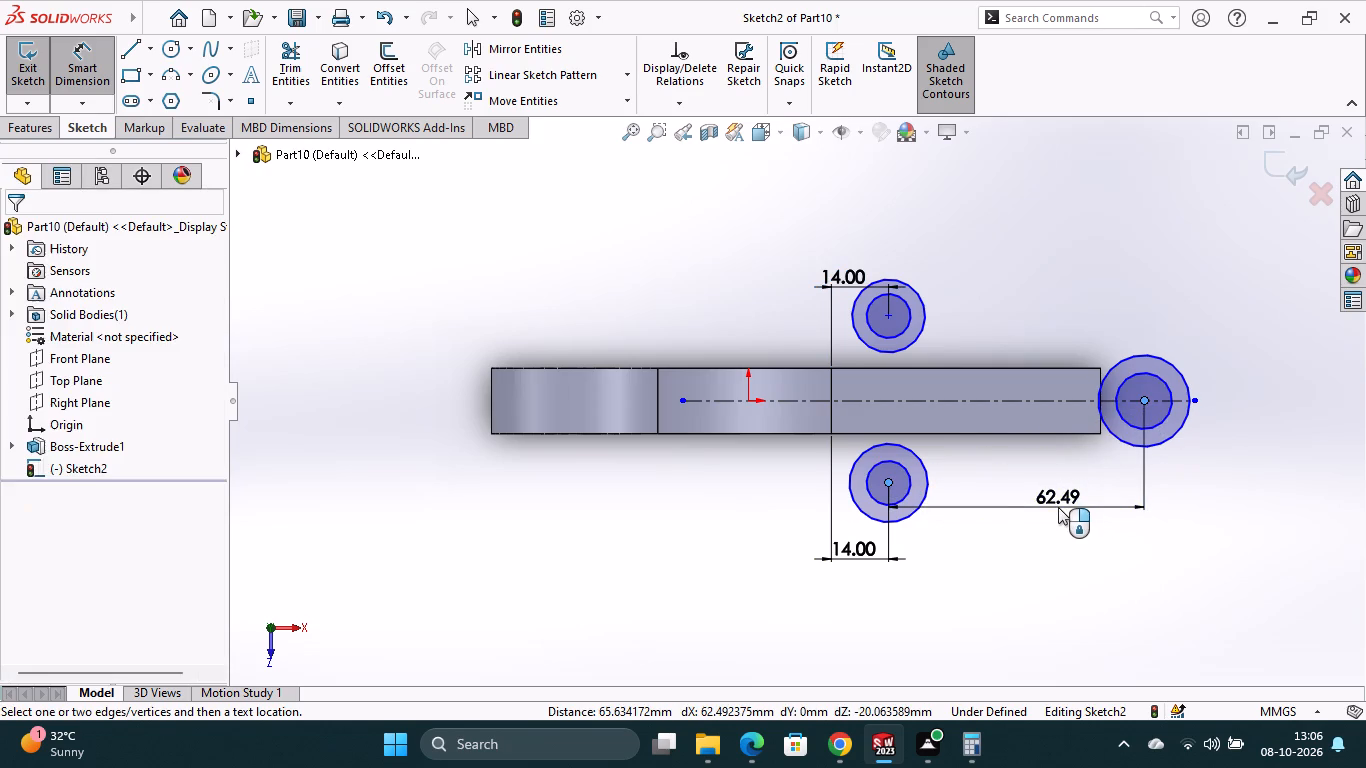
{"action": "type", "text": "50"}
{"action": "key", "text": "Return"}
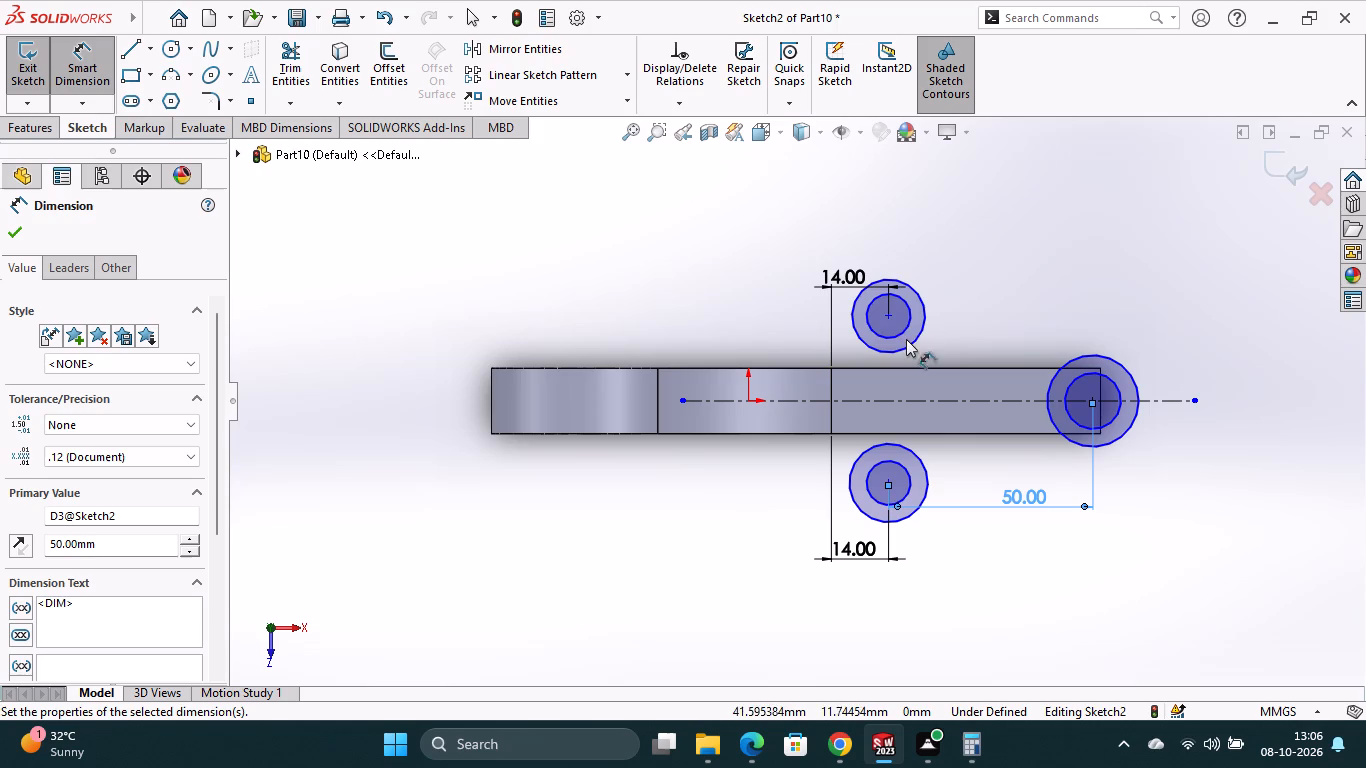
Dimension the vertical distance between the upper and lower circle pairs' centers as 50 mm.
{"action": "left_click", "coordinate": [887, 316]}
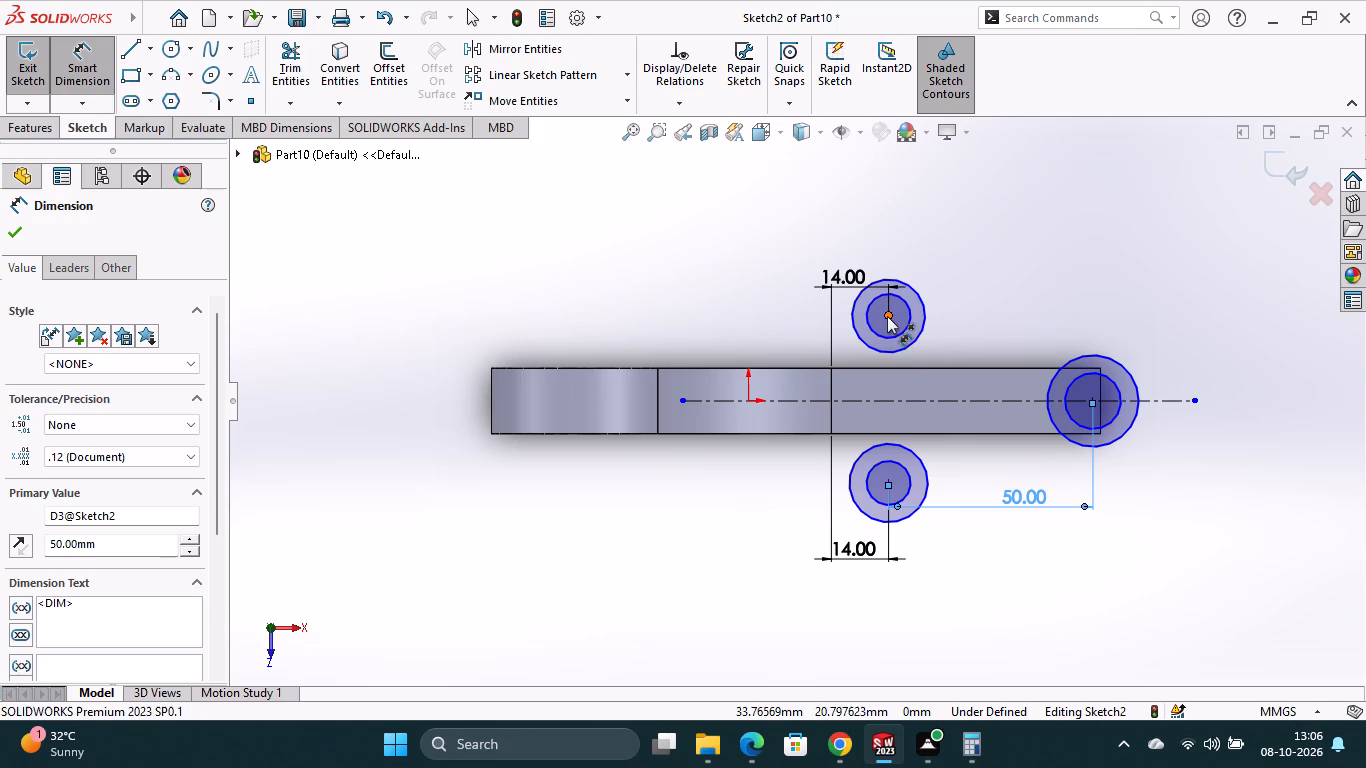
{"action": "left_click", "coordinate": [887, 480]}
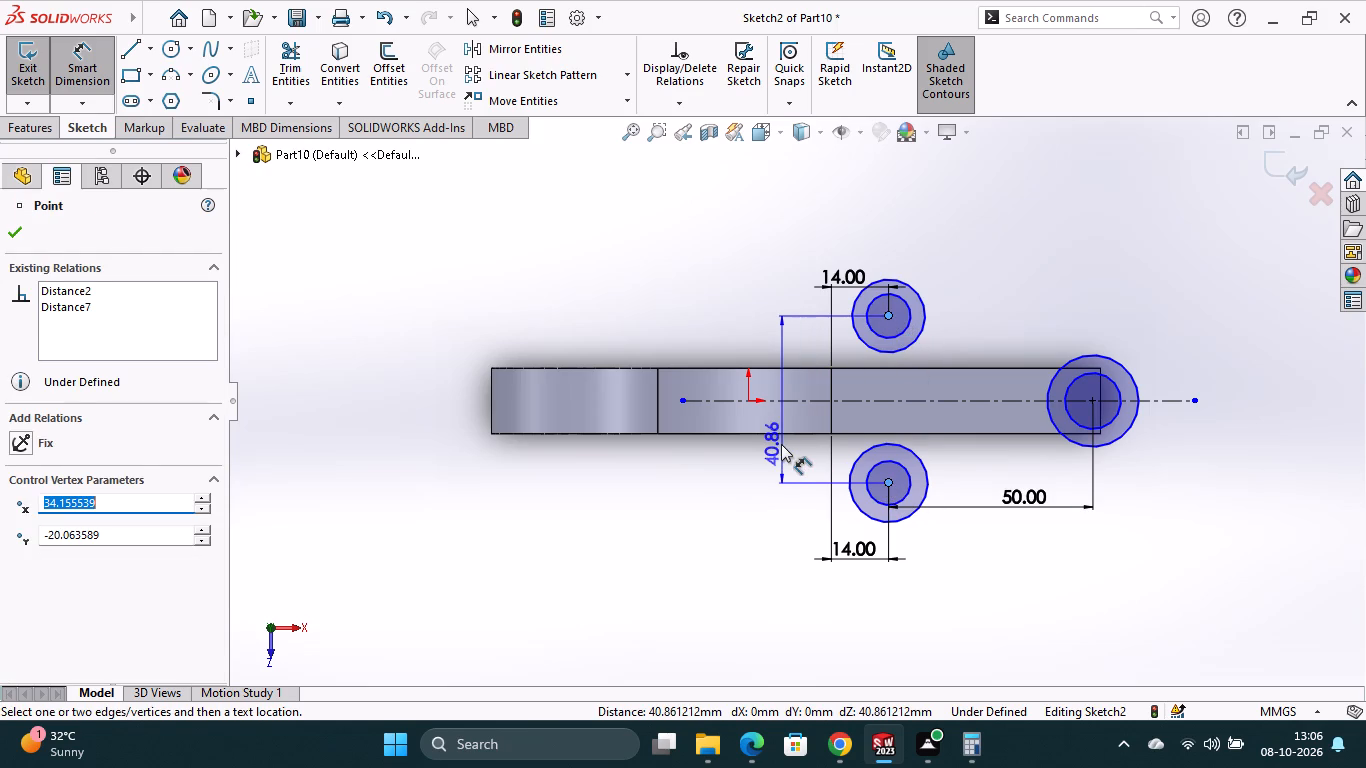
{"action": "left_click", "coordinate": [781, 444]}
{"action": "type", "text": "50"}
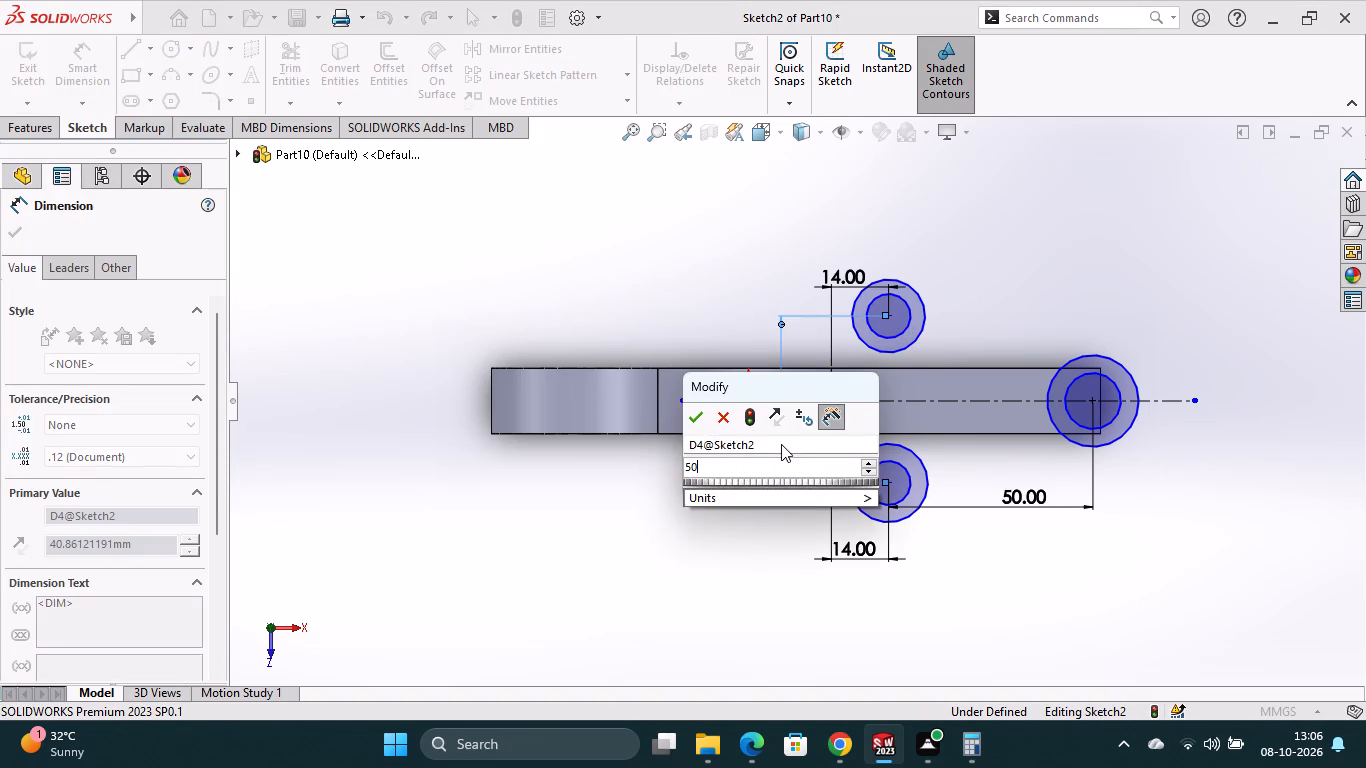
{"action": "key", "text": "Return"}
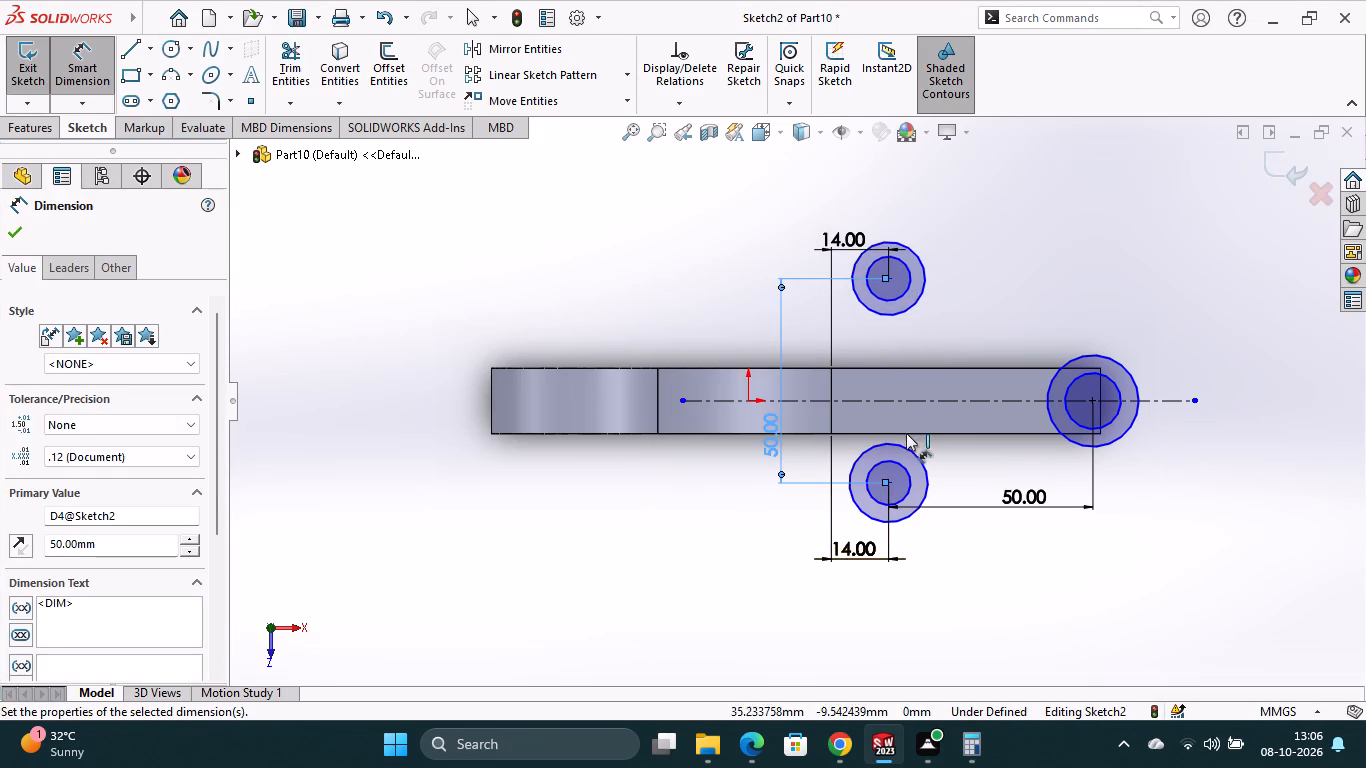
Dimension the upper circle pair's center 25 mm vertically from the horizontal centerline.
{"action": "left_click", "coordinate": [877, 399]}
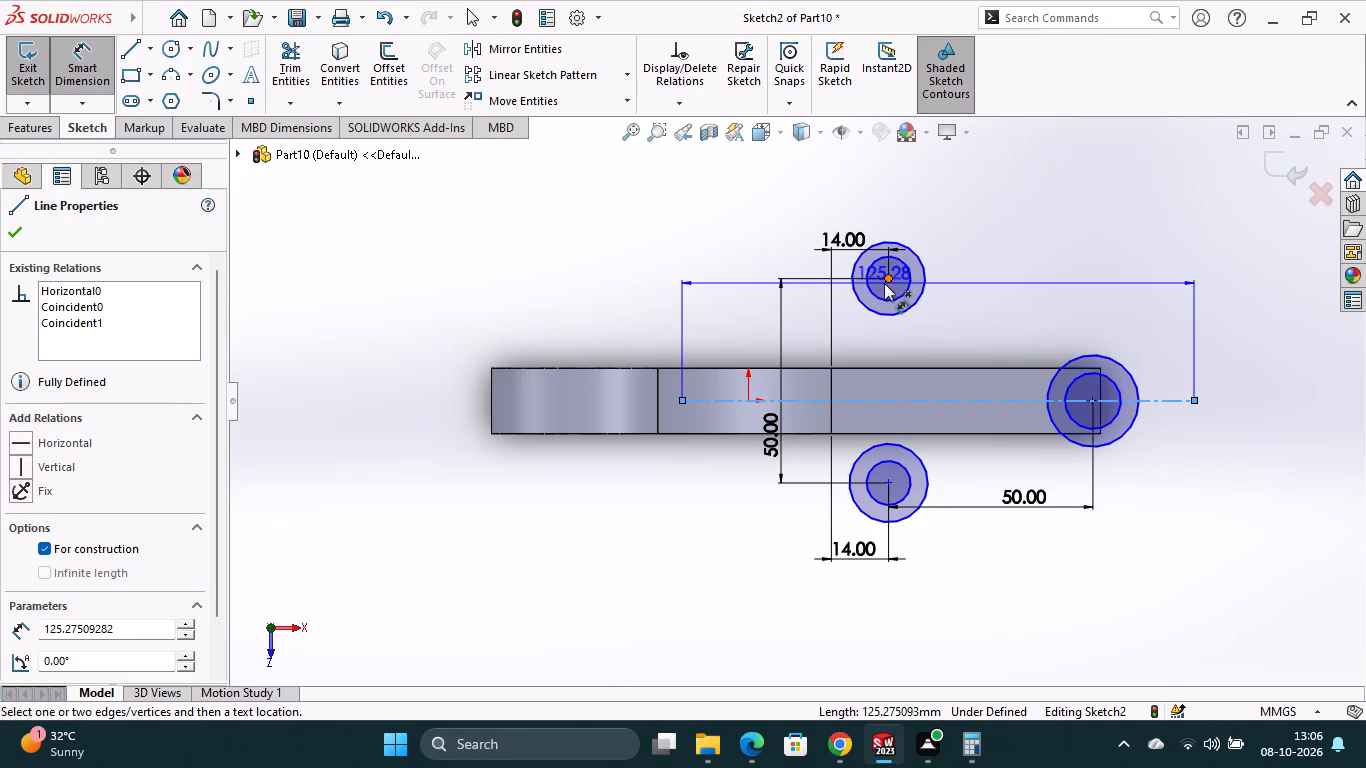
{"action": "left_click", "coordinate": [886, 281]}
{"action": "left_click", "coordinate": [854, 322]}
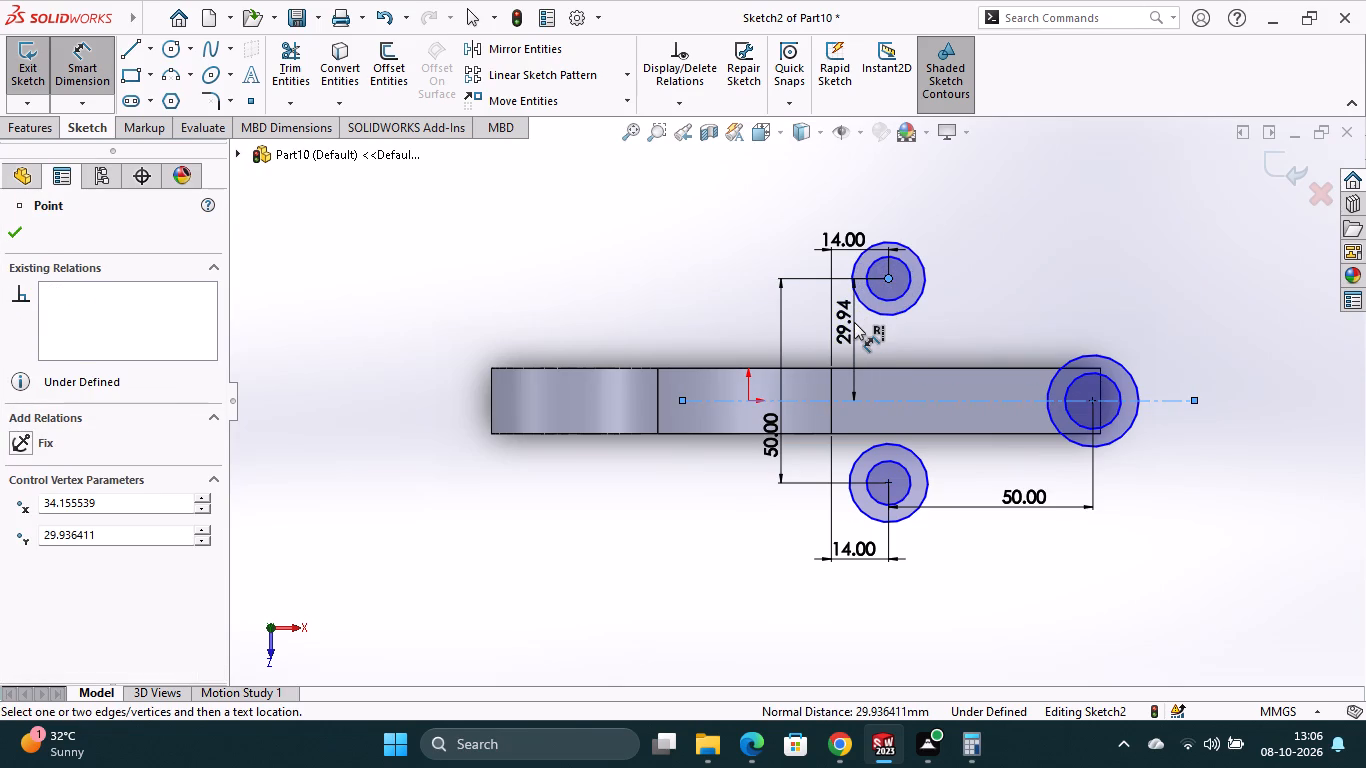
{"action": "type", "text": "25"}
{"action": "key", "text": "Return"}
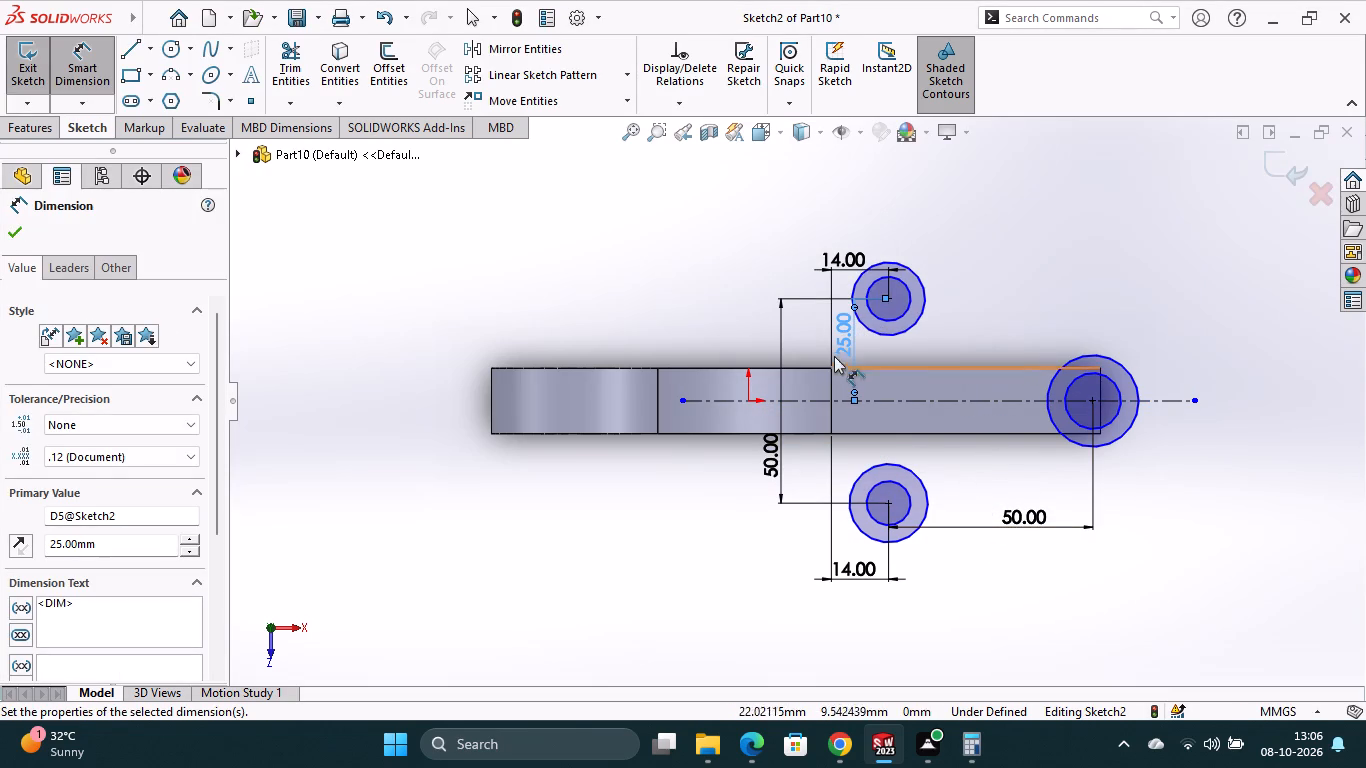
Delete the 25 mm dimension between the centerline and the upper circle pair's center.
{"action": "right_click", "coordinate": [848, 335]}
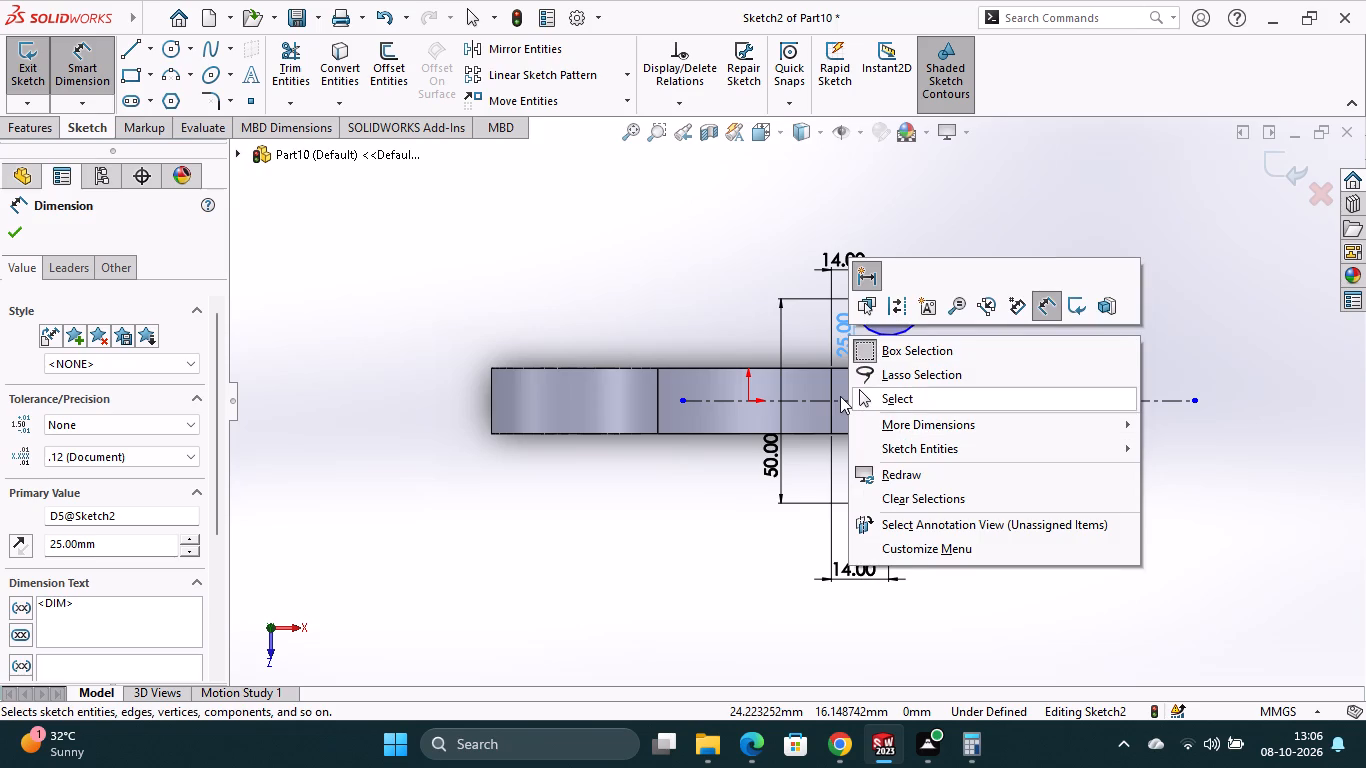
{"action": "key", "text": "Escape"}
{"action": "key", "text": "Escape"}
{"action": "right_click", "coordinate": [843, 336]}
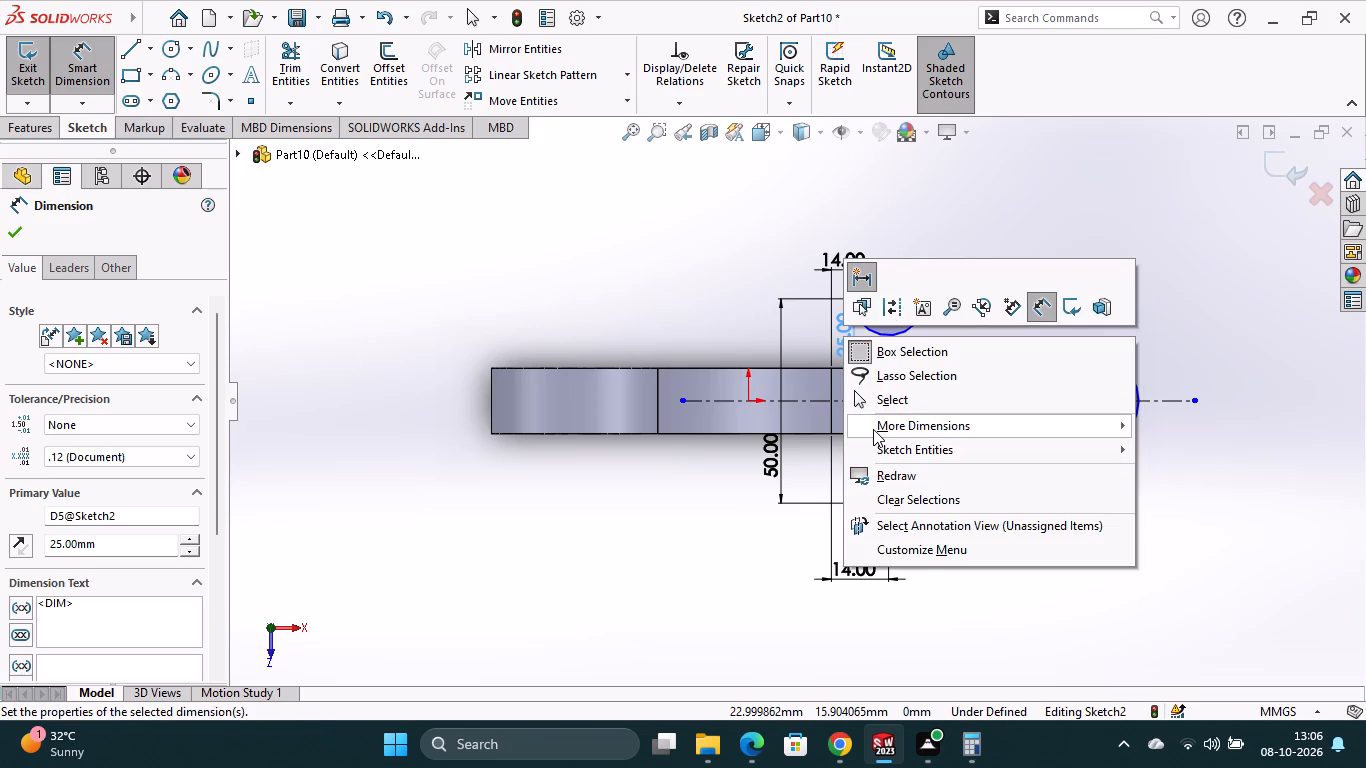
{"action": "key", "text": "Escape"}
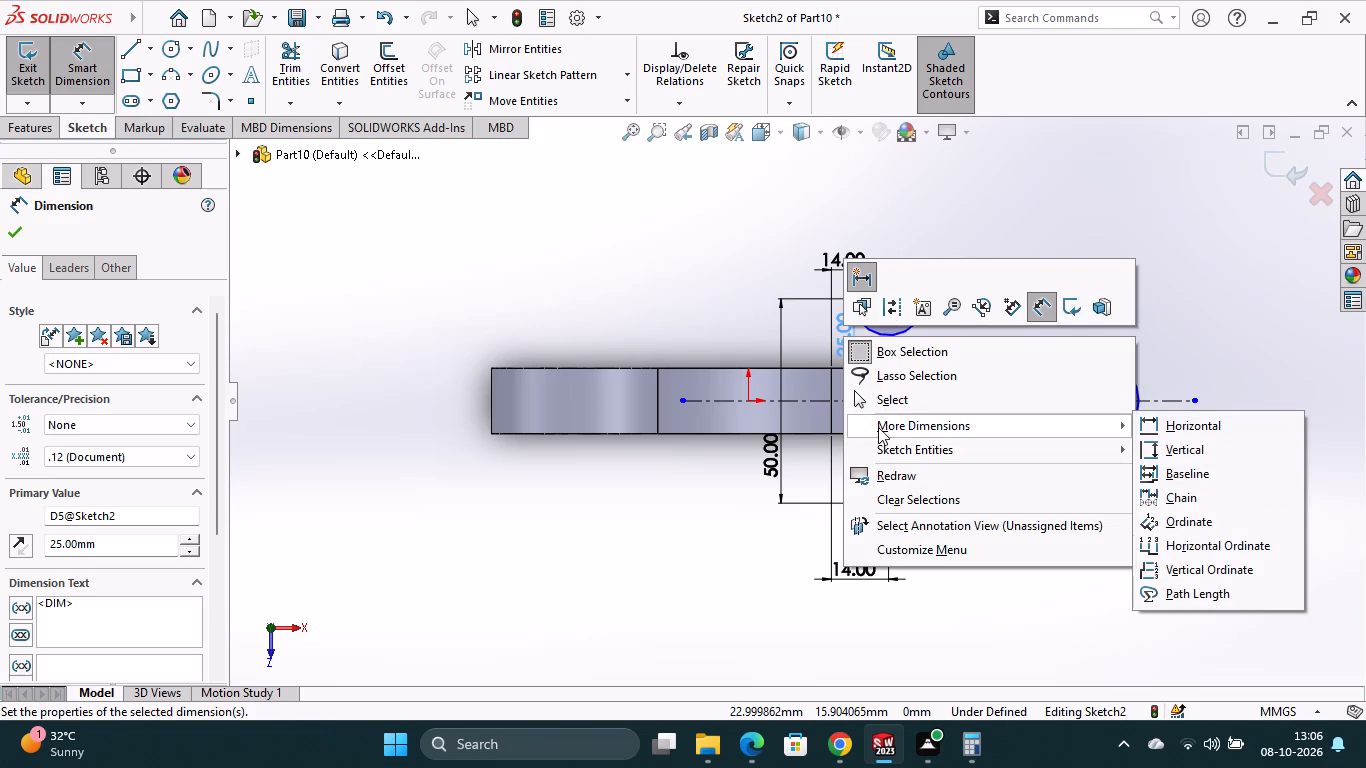
{"action": "key", "text": "Escape"}
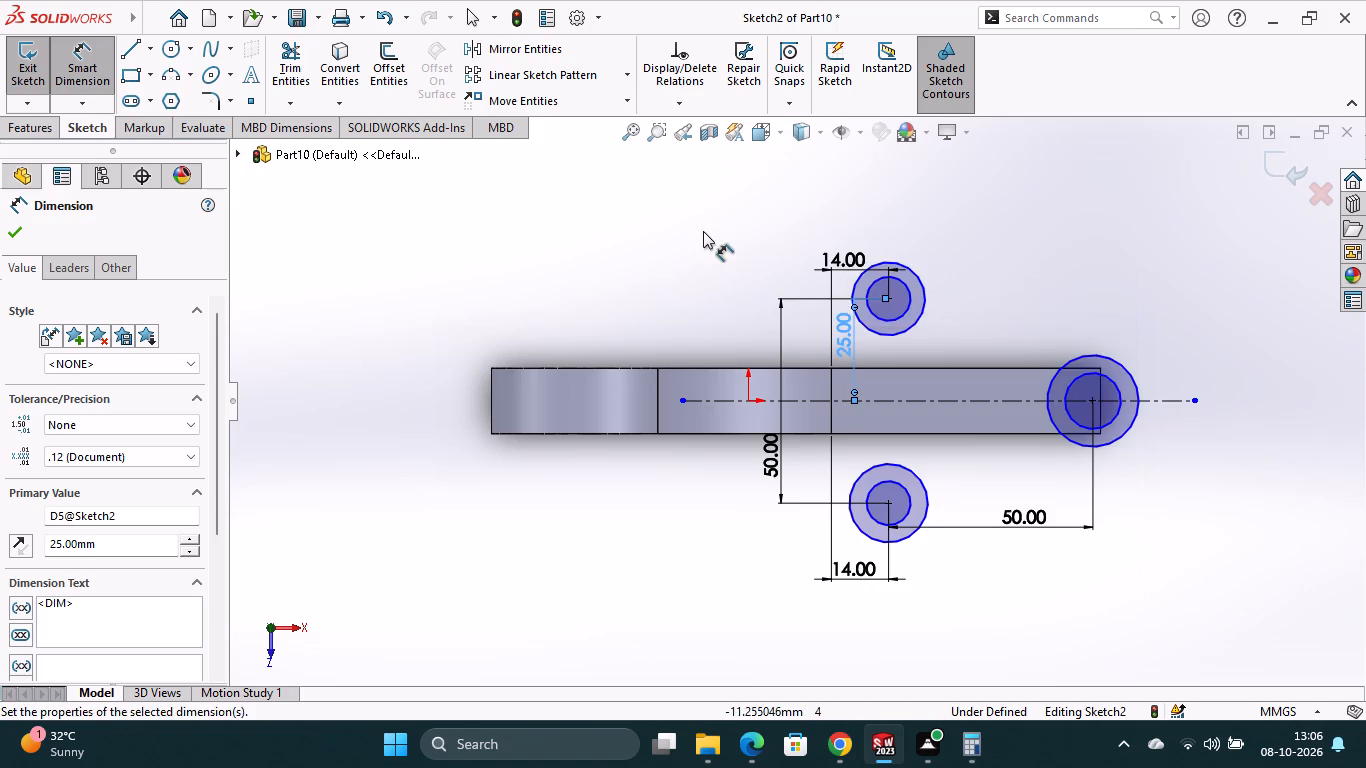
{"action": "right_click", "coordinate": [853, 347]}
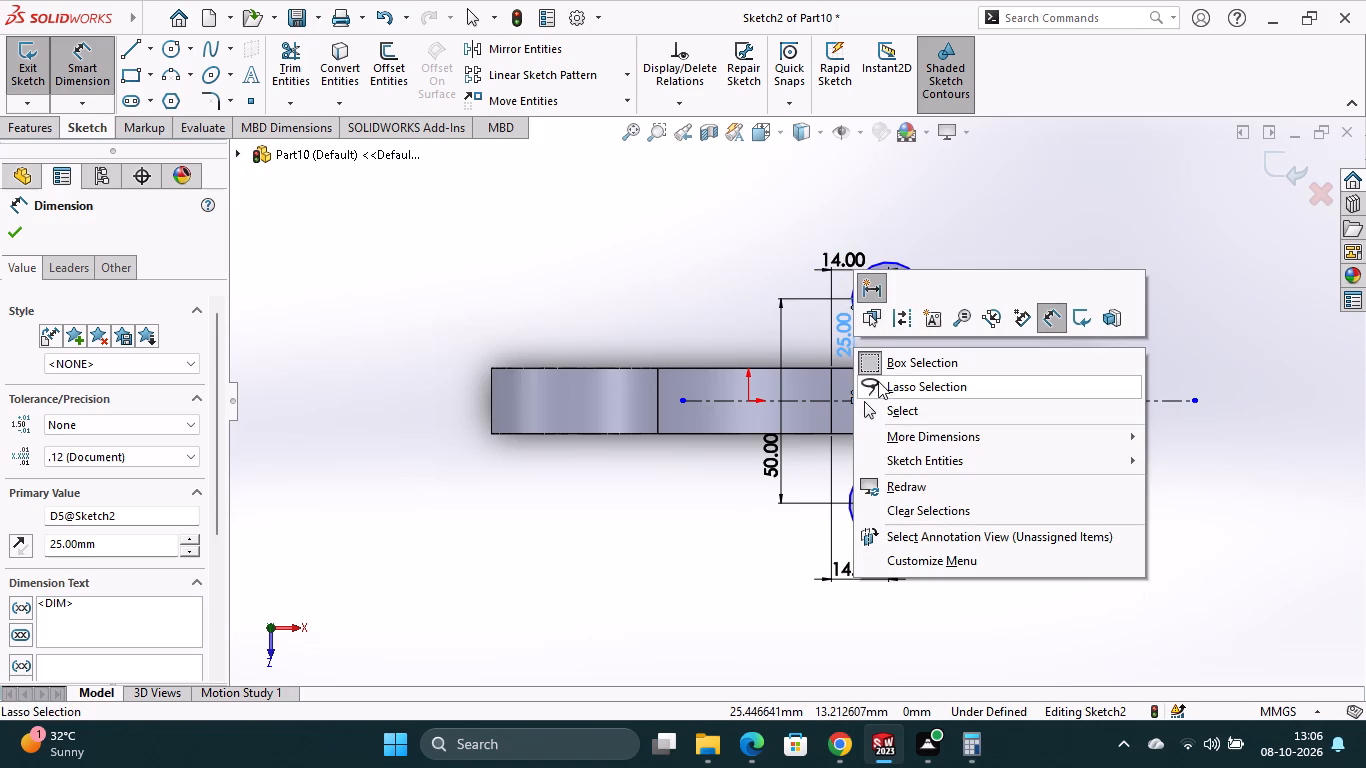
{"action": "key", "text": "Escape"}
{"action": "key", "text": "Escape"}
{"action": "right_click", "coordinate": [846, 345]}
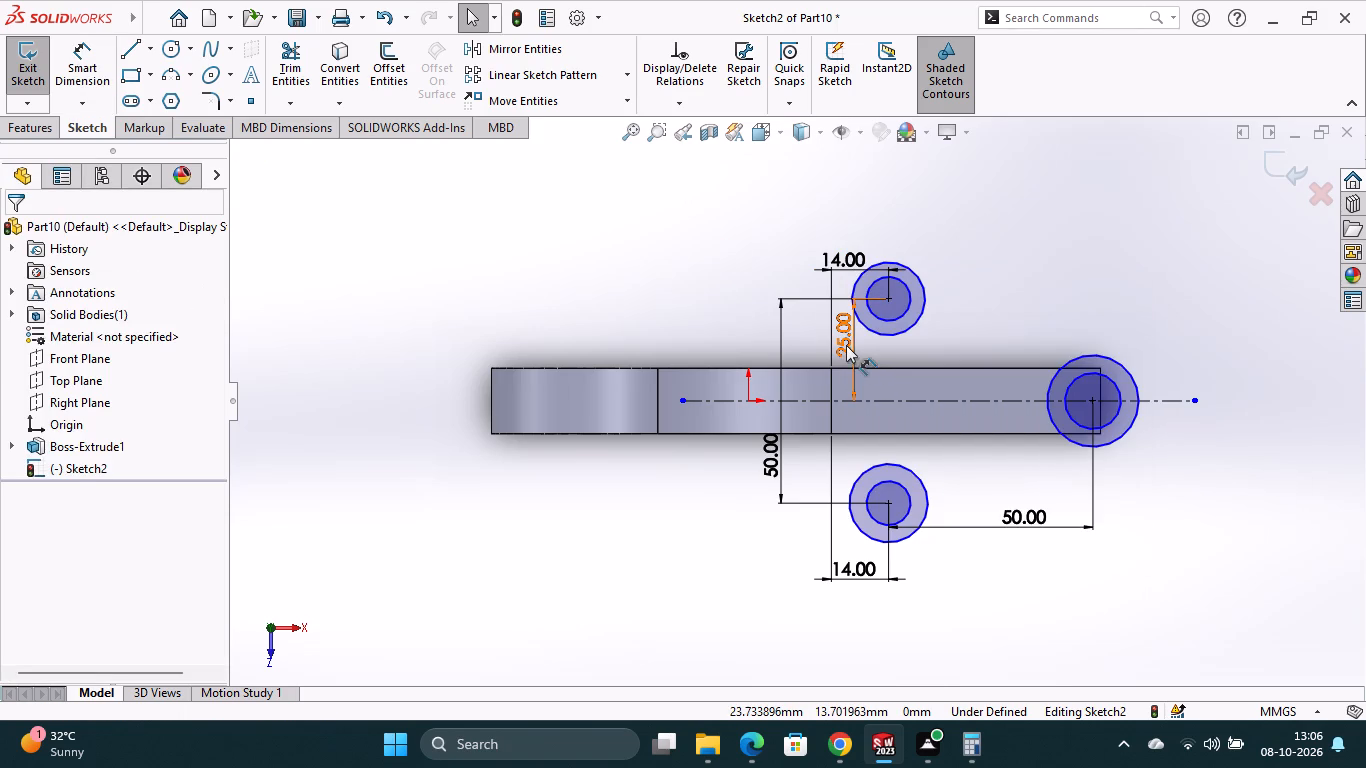
{"action": "left_click", "coordinate": [877, 460]}
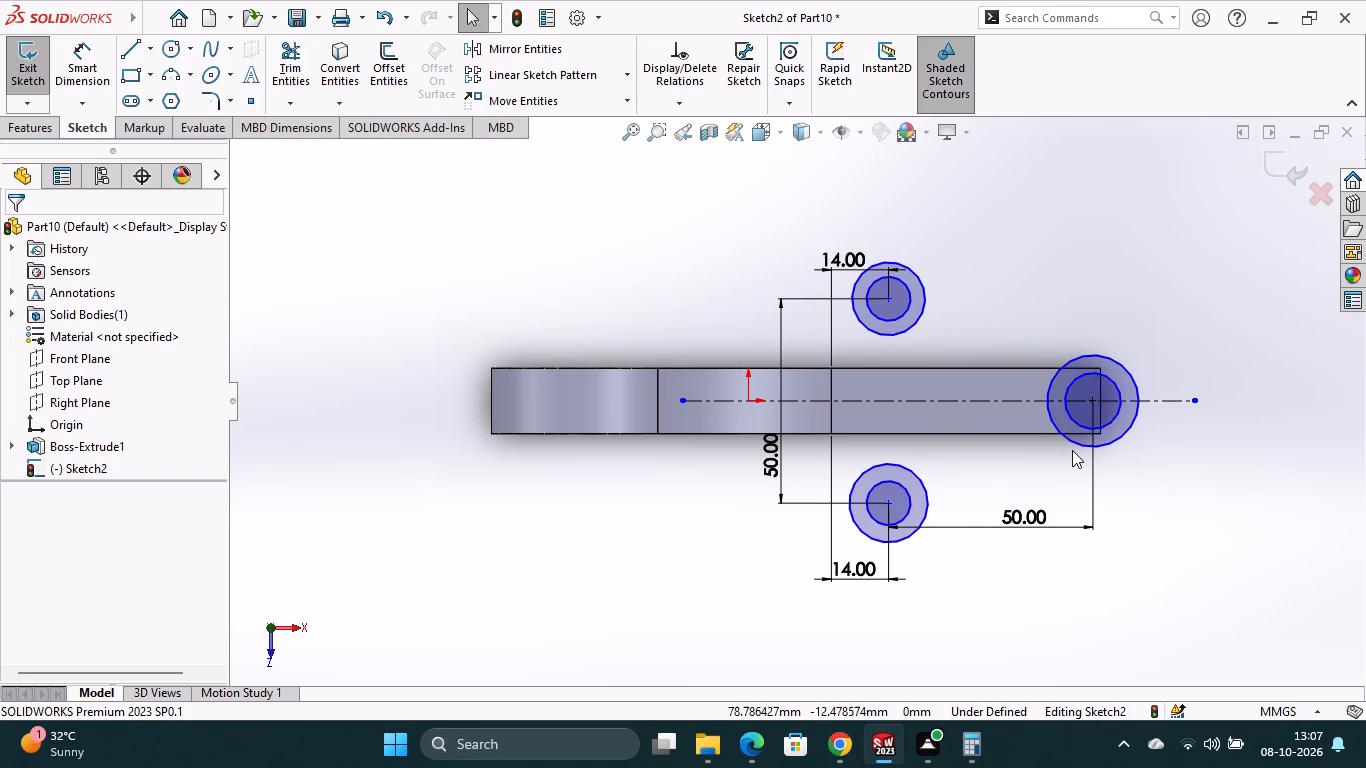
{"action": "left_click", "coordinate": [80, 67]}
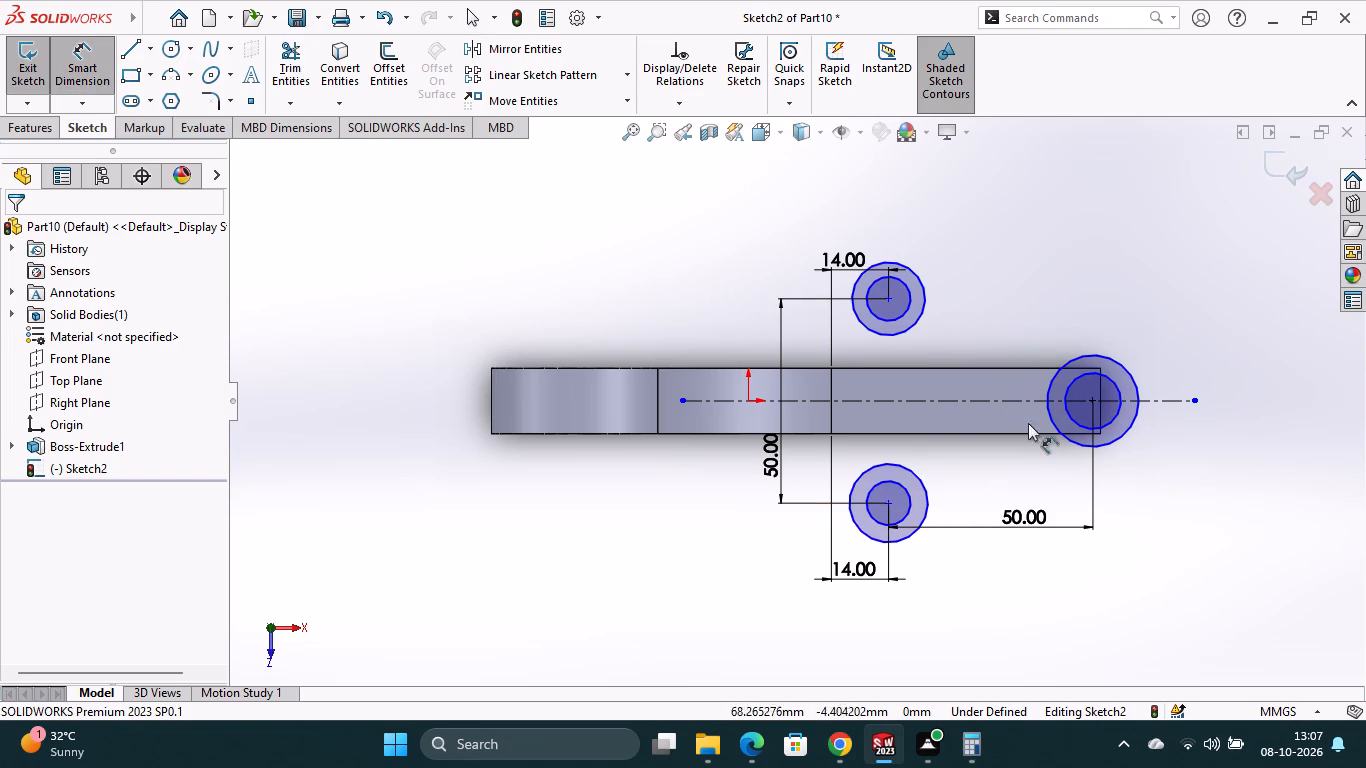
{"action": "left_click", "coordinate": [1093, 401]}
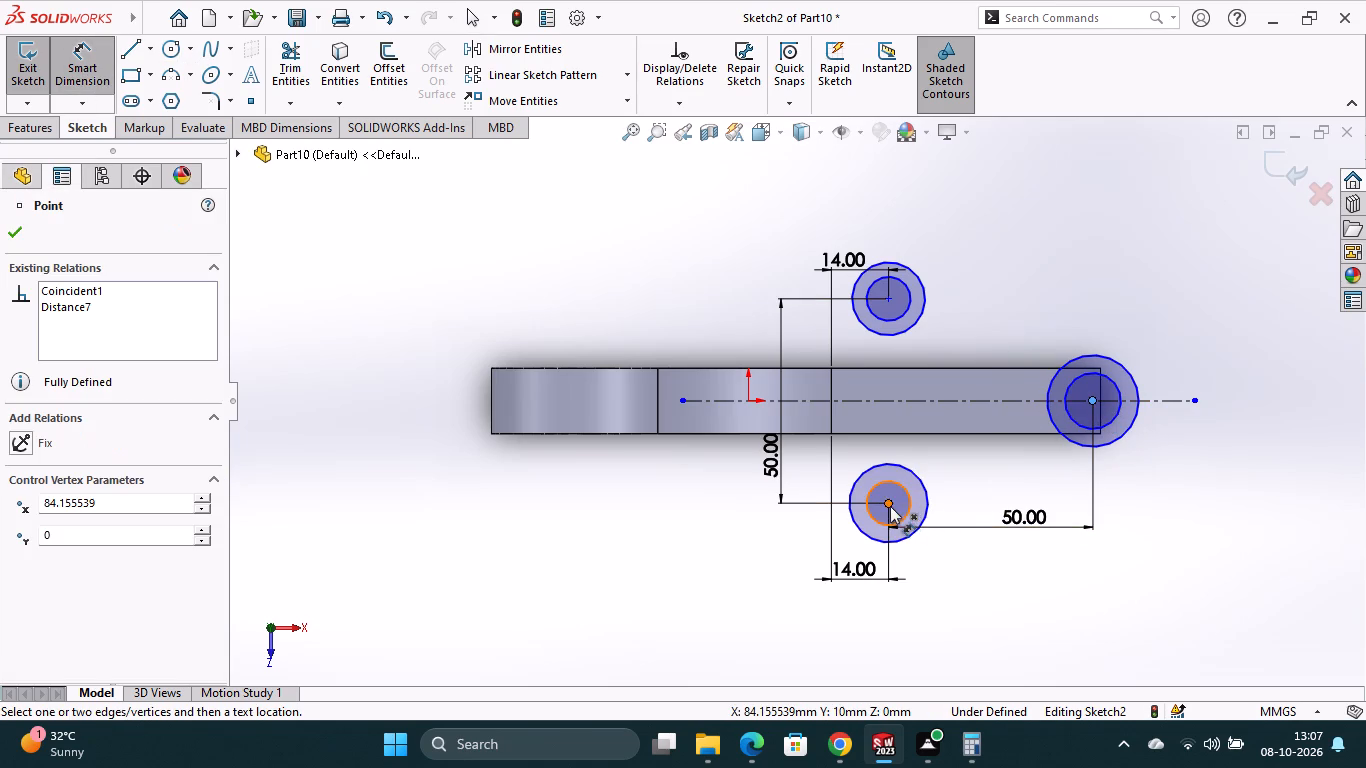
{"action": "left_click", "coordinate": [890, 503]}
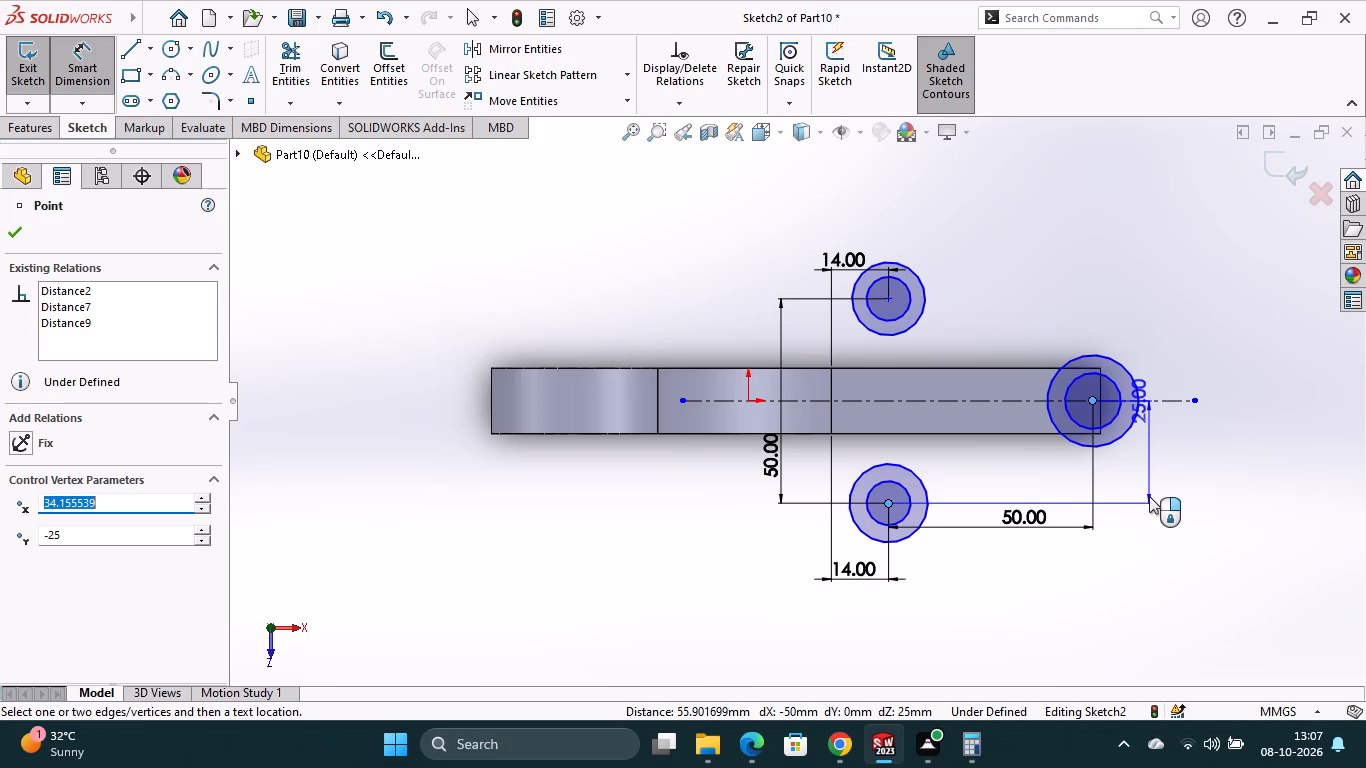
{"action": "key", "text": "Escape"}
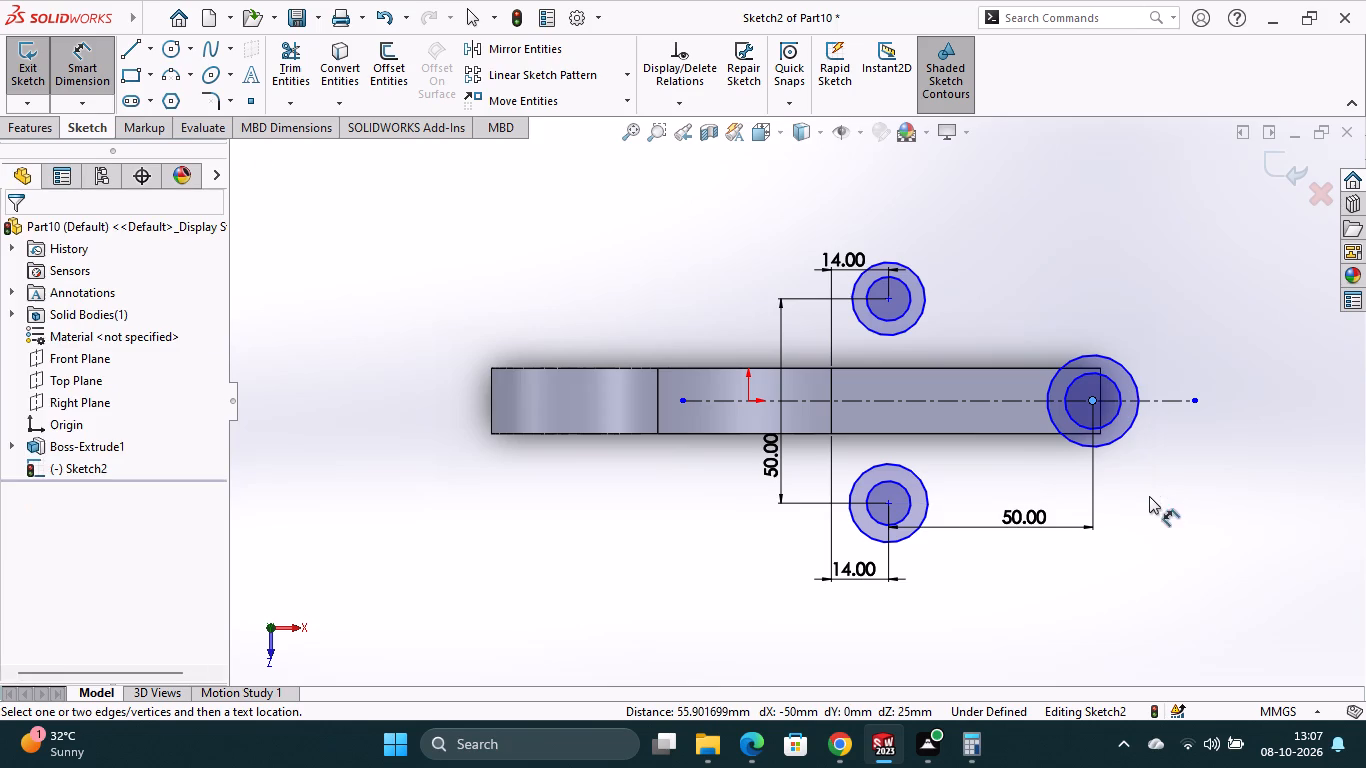
Set the horizontal dimension from the bar edge to the lower circle pair's center to 14.29 mm.
{"action": "double_click", "coordinate": [863, 570]}
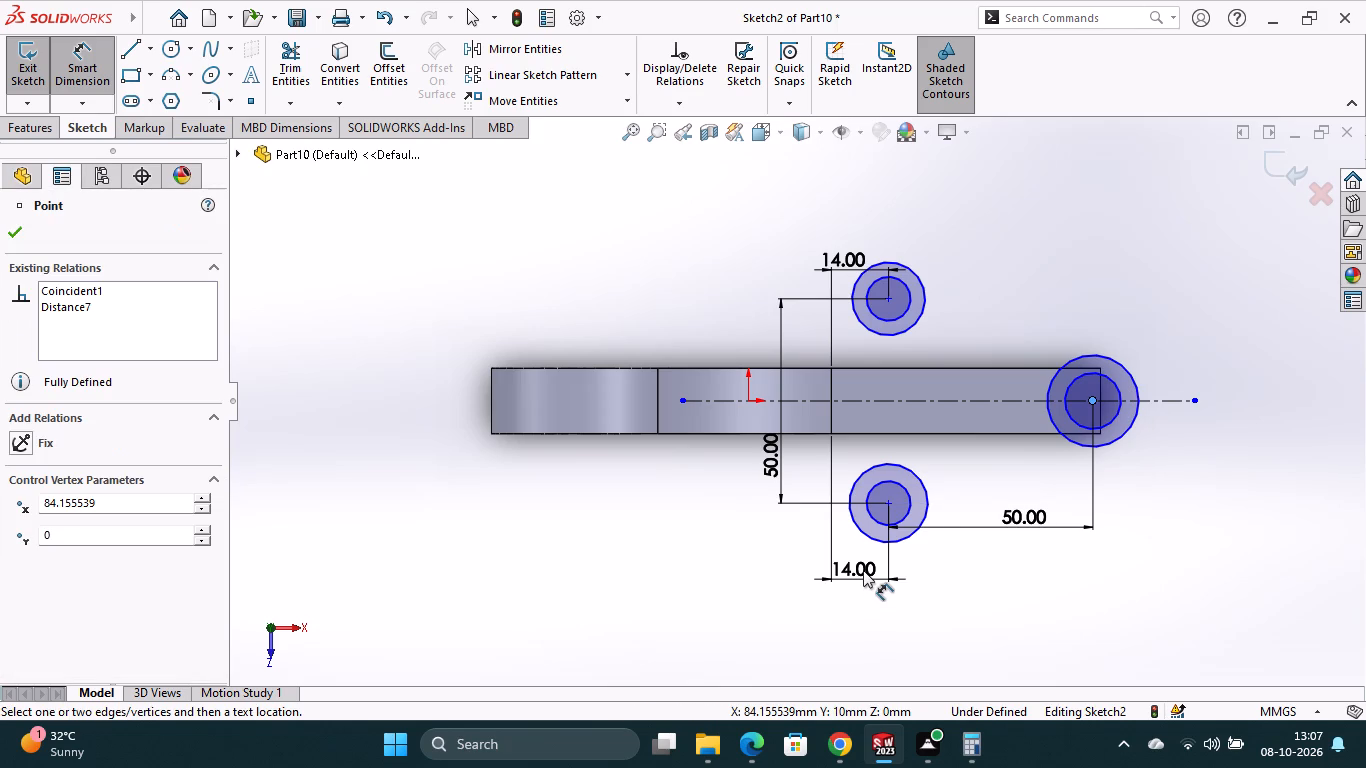
{"action": "double_click", "coordinate": [852, 568]}
{"action": "key", "text": "Escape"}
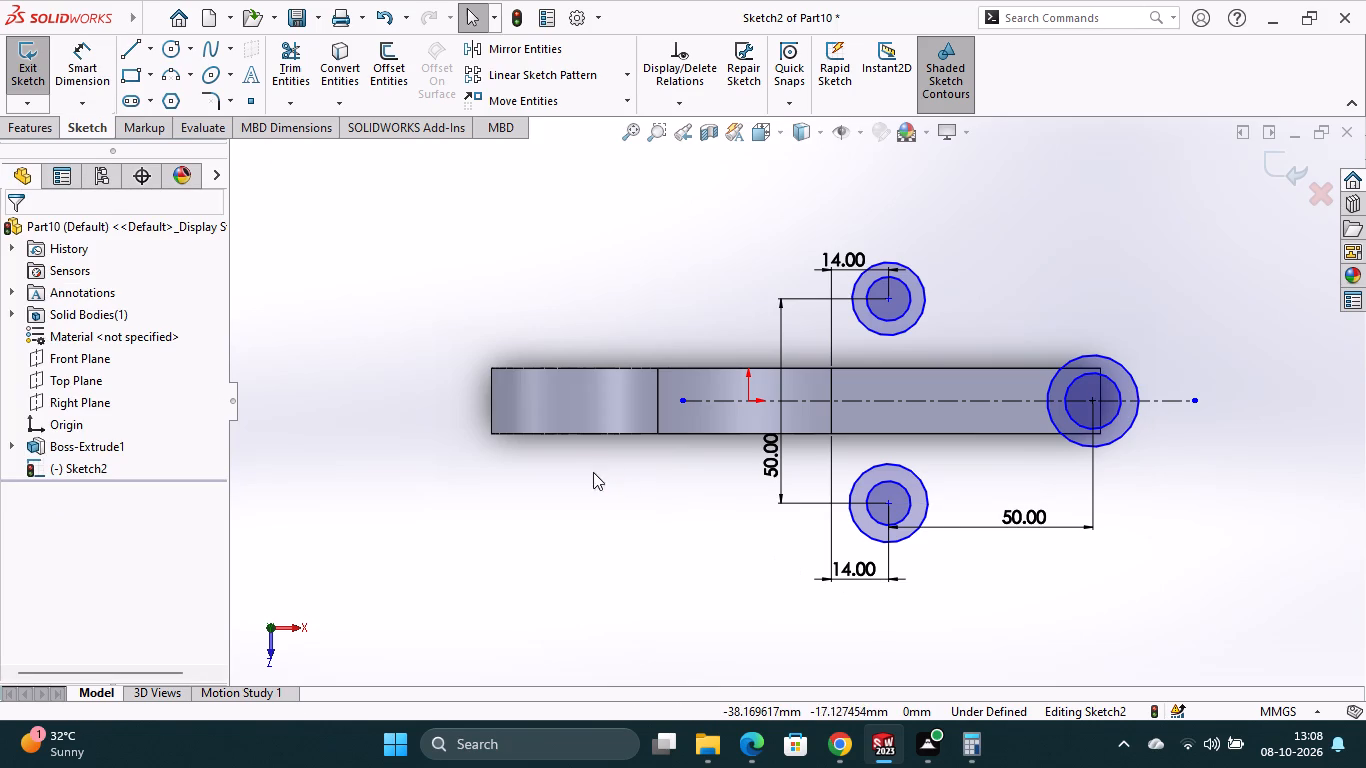
{"action": "key", "text": "Escape"}
{"action": "double_click", "coordinate": [857, 572]}
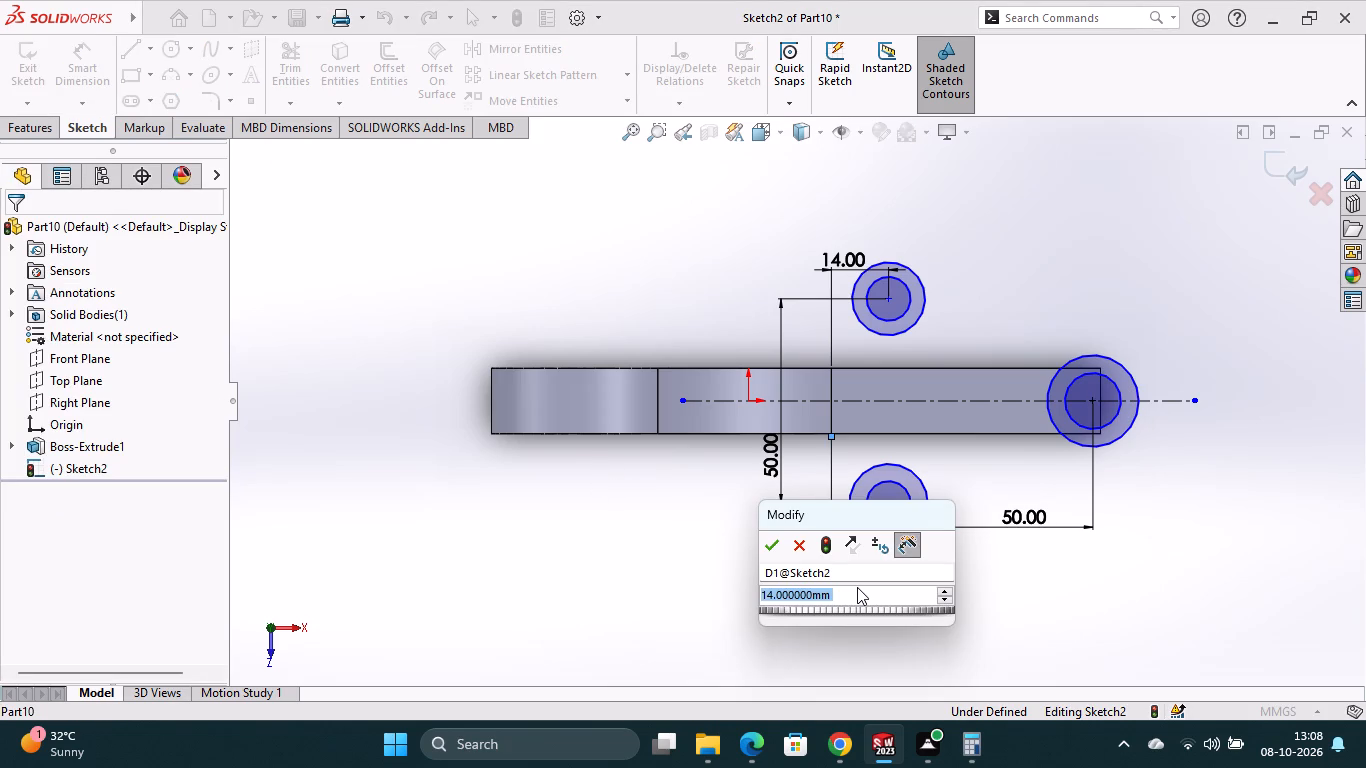
{"action": "type", "text": "14.29"}
{"action": "key", "text": "Return"}
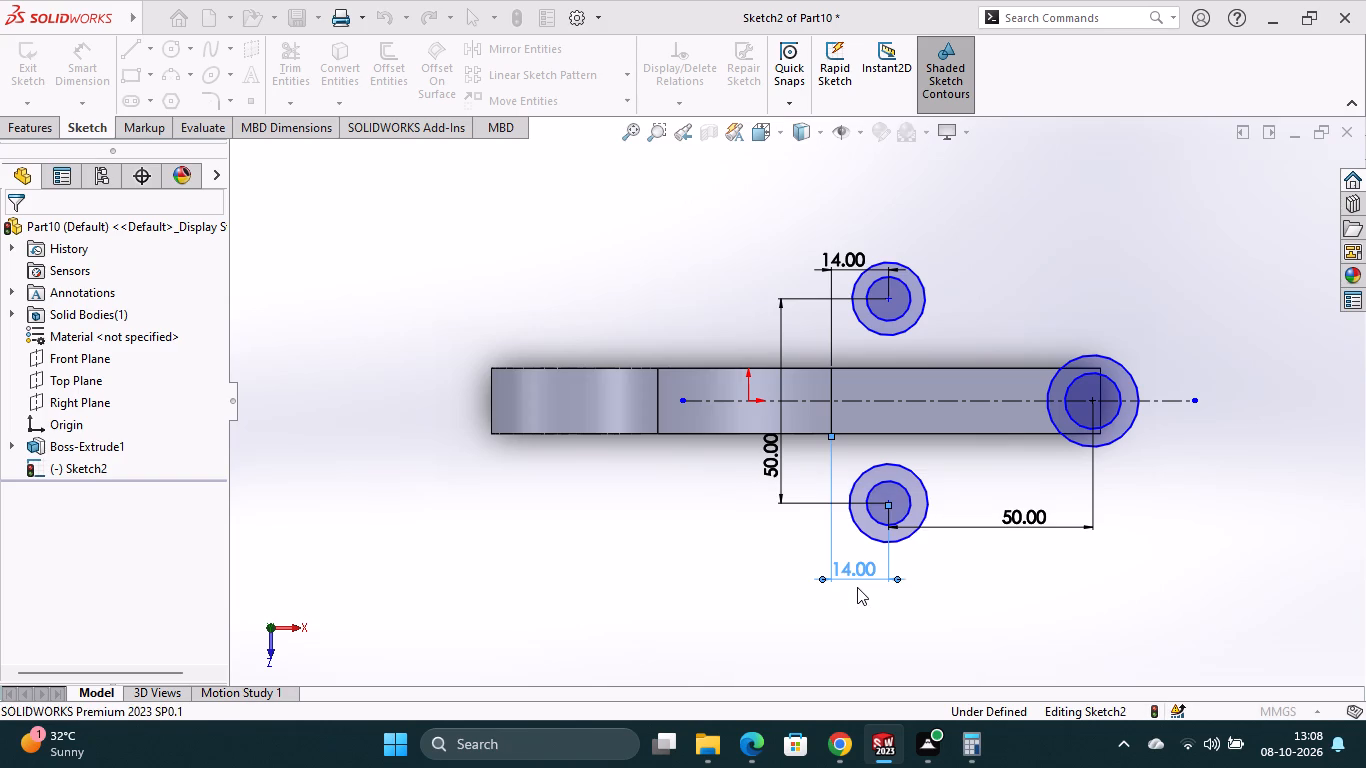
Set the horizontal dimension from the bar edge to the upper circle pair's center to 14.29 mm.
{"action": "double_click", "coordinate": [857, 252]}
{"action": "type", "text": "14"}
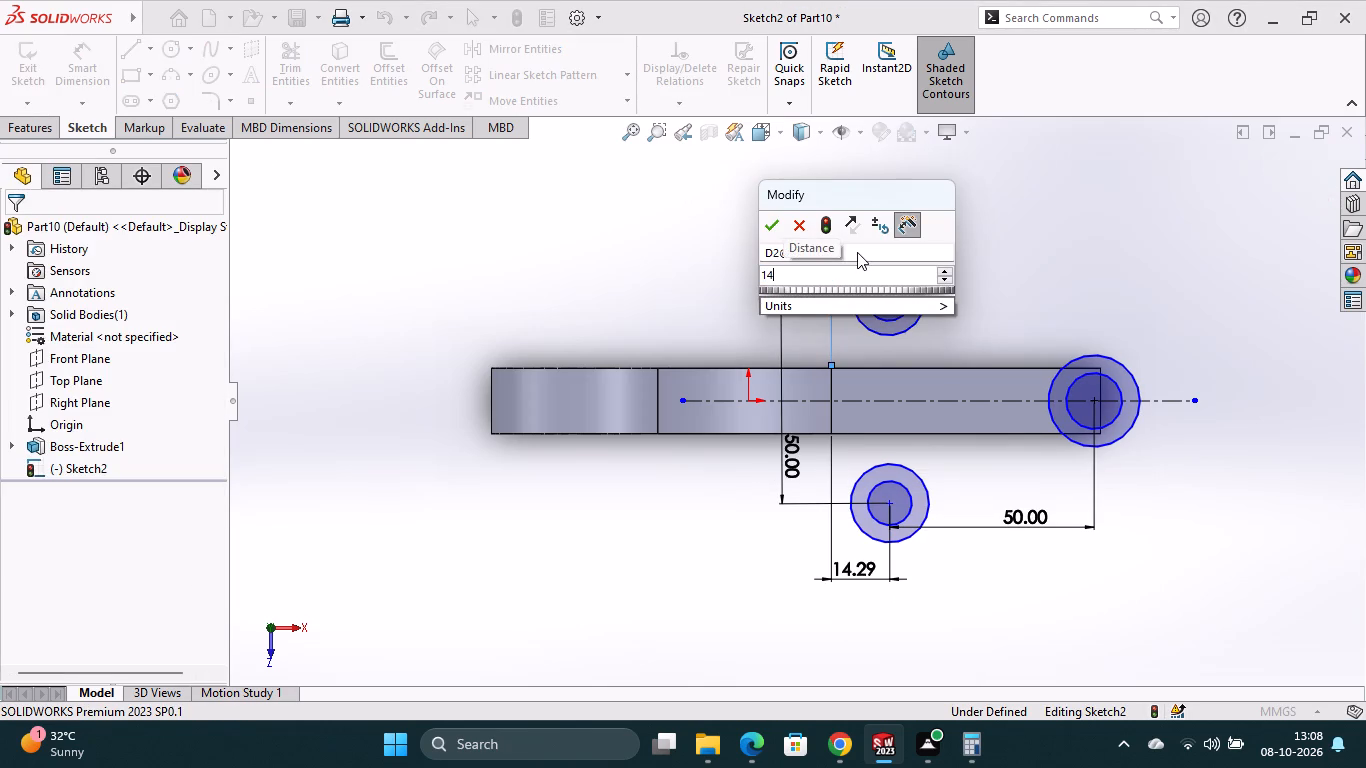
{"action": "key", "text": "period"}
{"action": "type", "text": "29"}
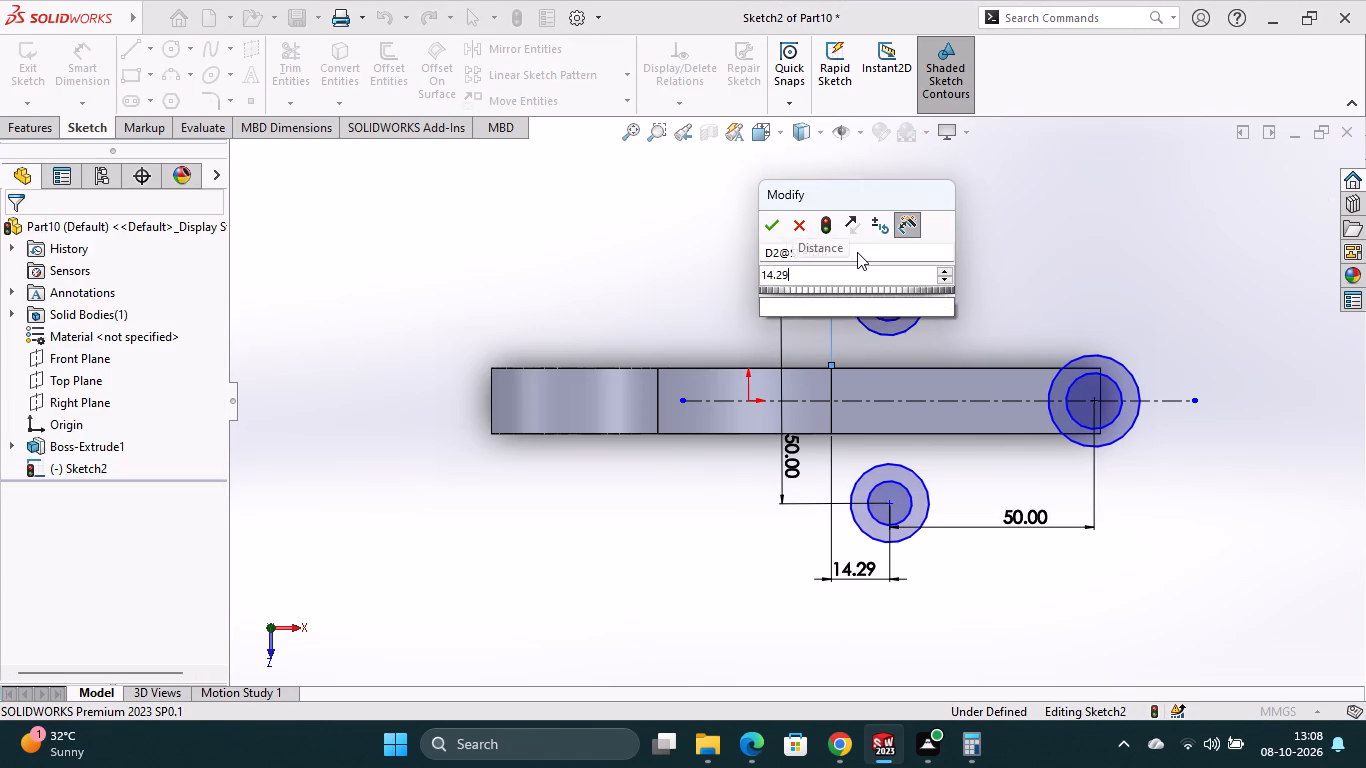
{"action": "key", "text": "Return"}
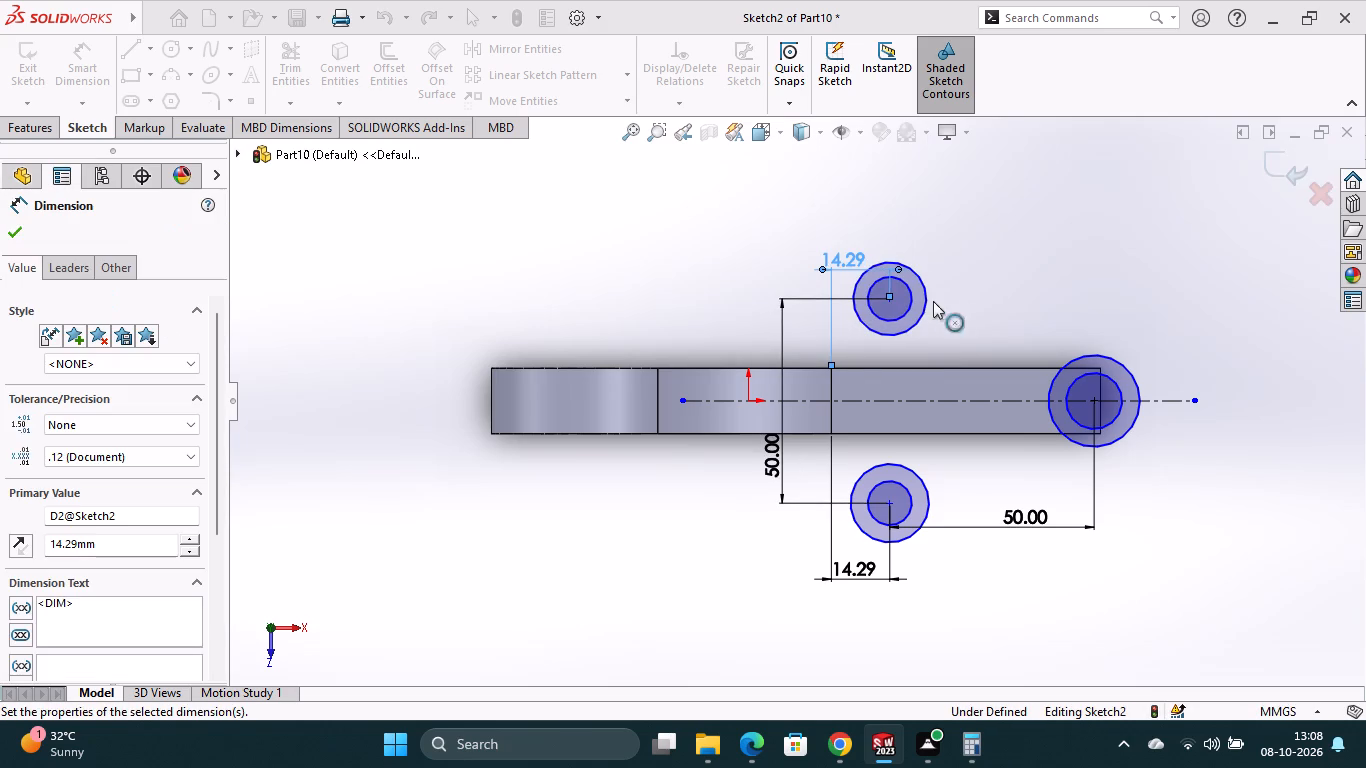
{"action": "key", "text": "Escape"}
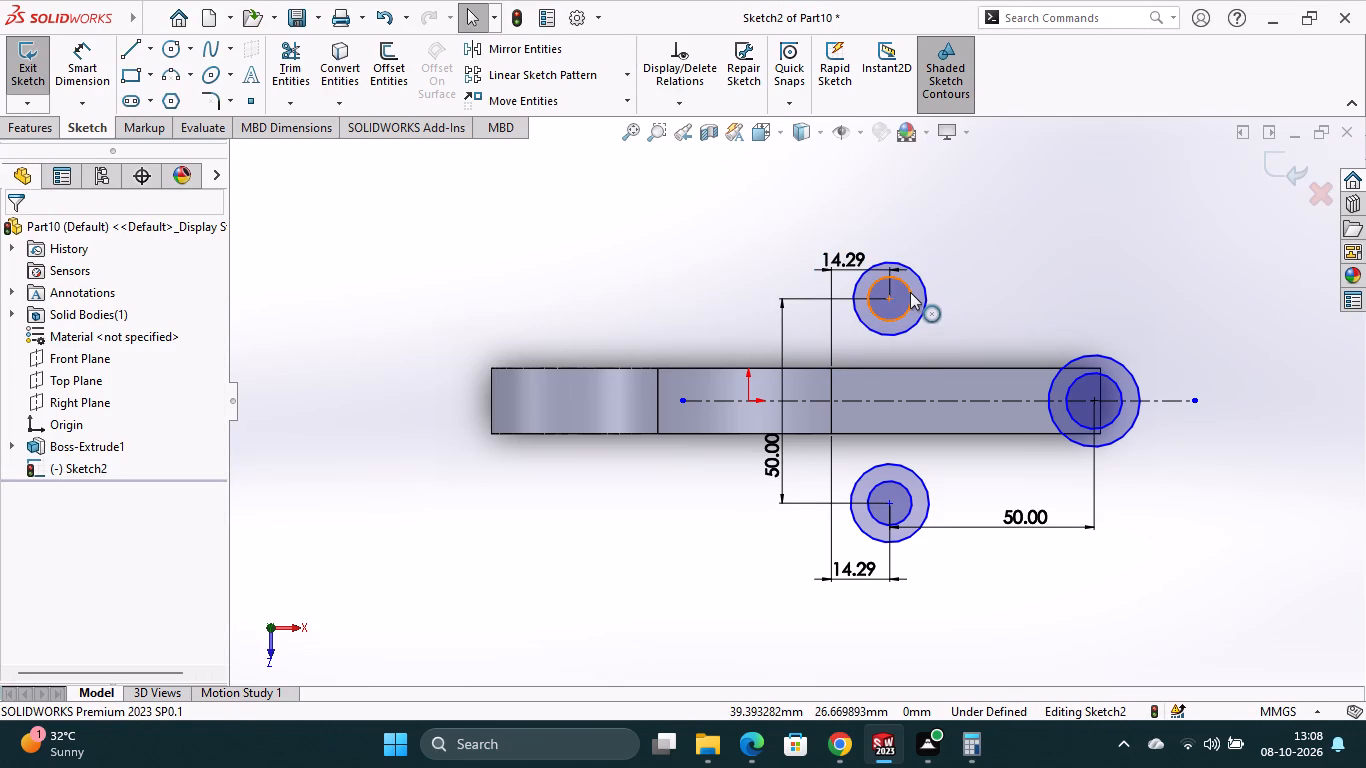
Add an Equal relation between the inner circles of the upper, bar-end and lower circle pairs.
{"action": "left_click", "coordinate": [910, 292], "text": "ctrl"}
{"action": "left_click", "coordinate": [1072, 379], "text": "ctrl"}
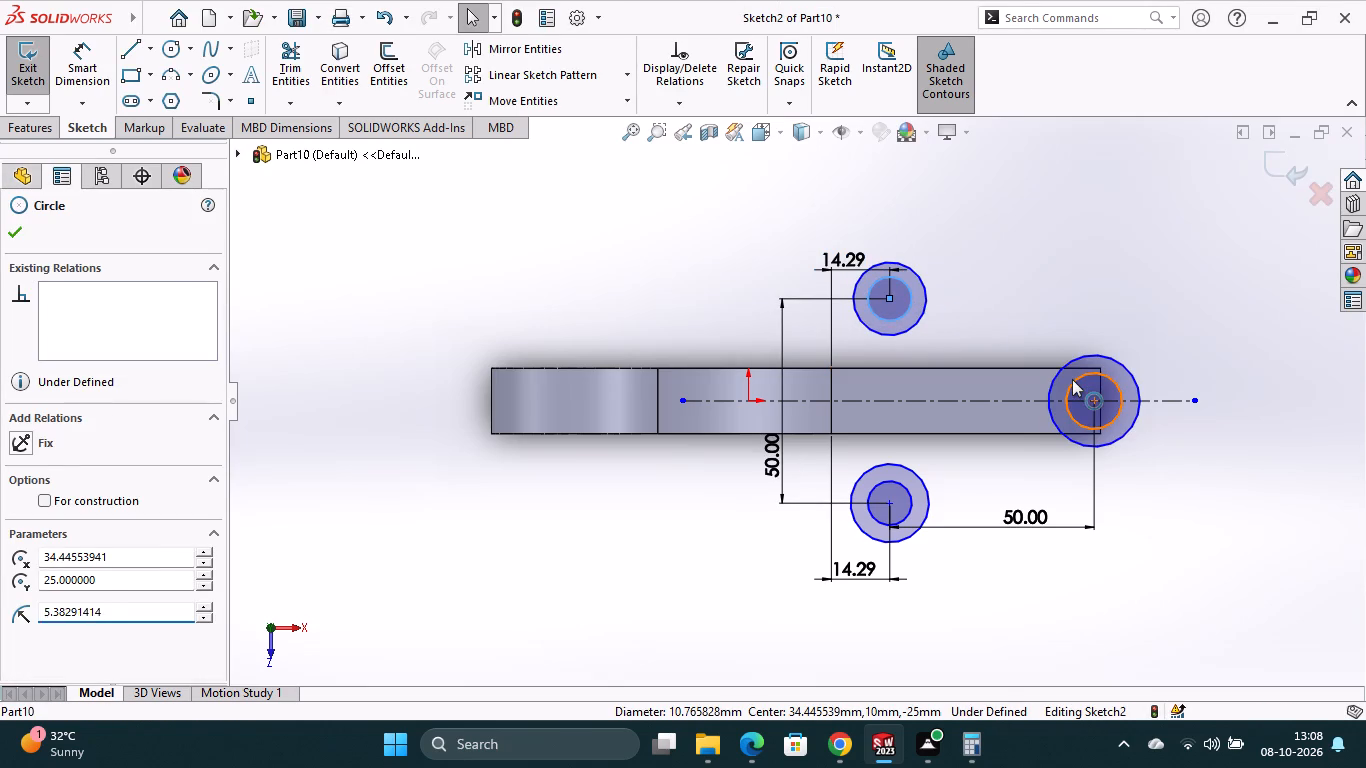
{"action": "left_click", "coordinate": [901, 484], "text": "ctrl"}
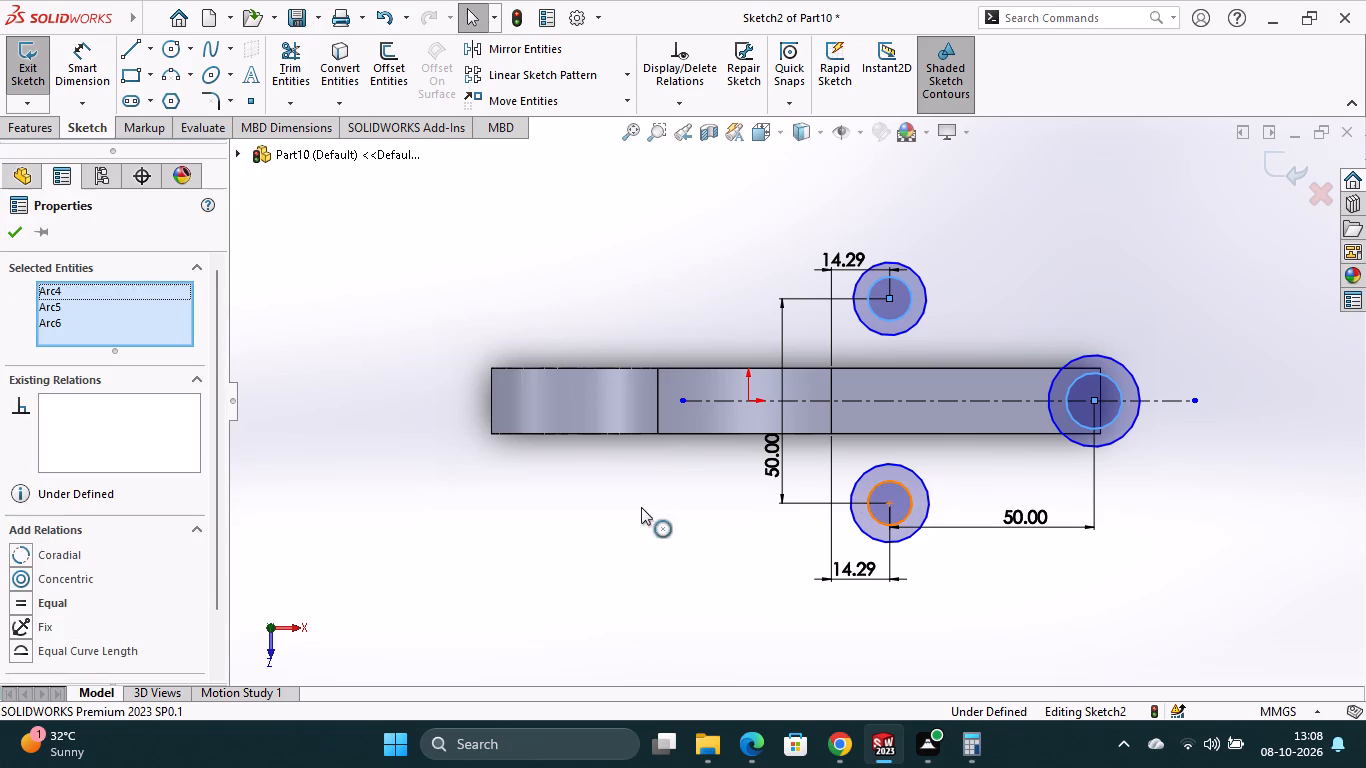
{"action": "left_click", "coordinate": [25, 607]}
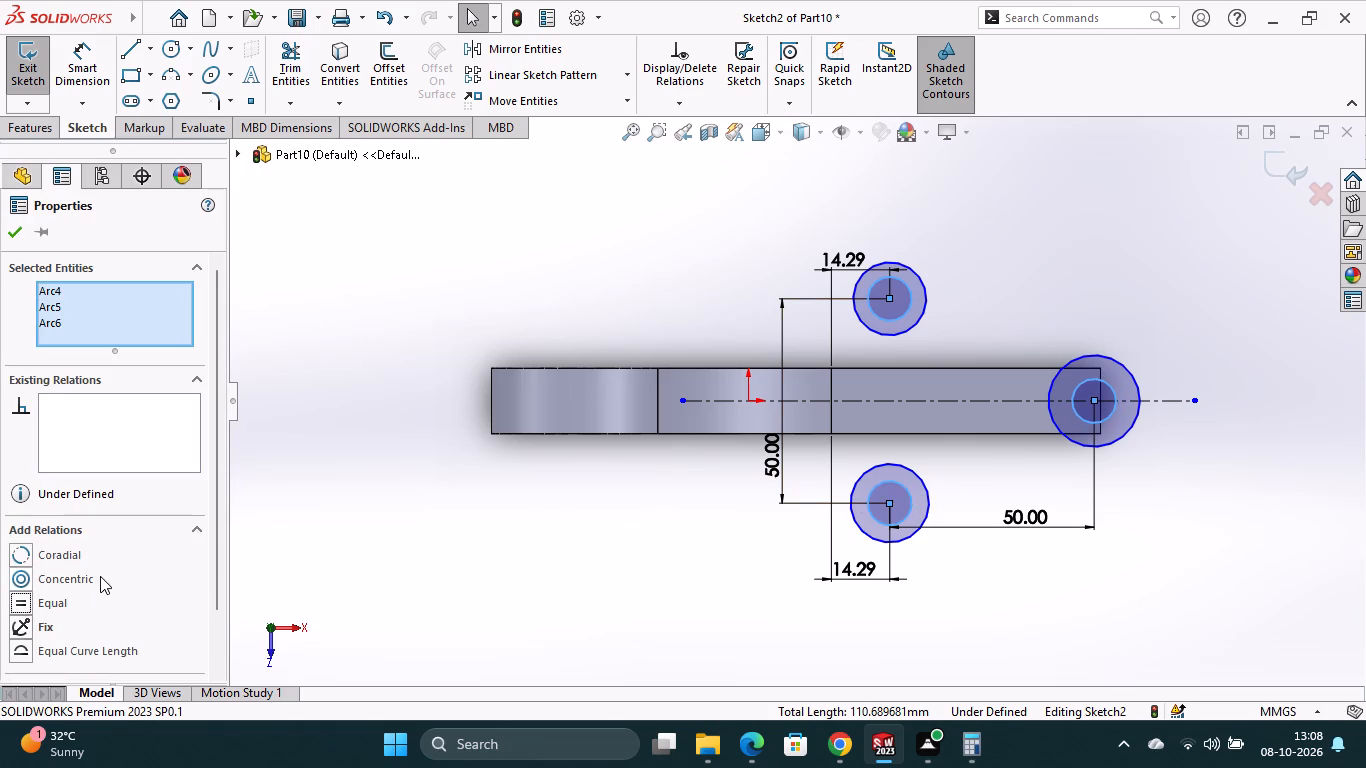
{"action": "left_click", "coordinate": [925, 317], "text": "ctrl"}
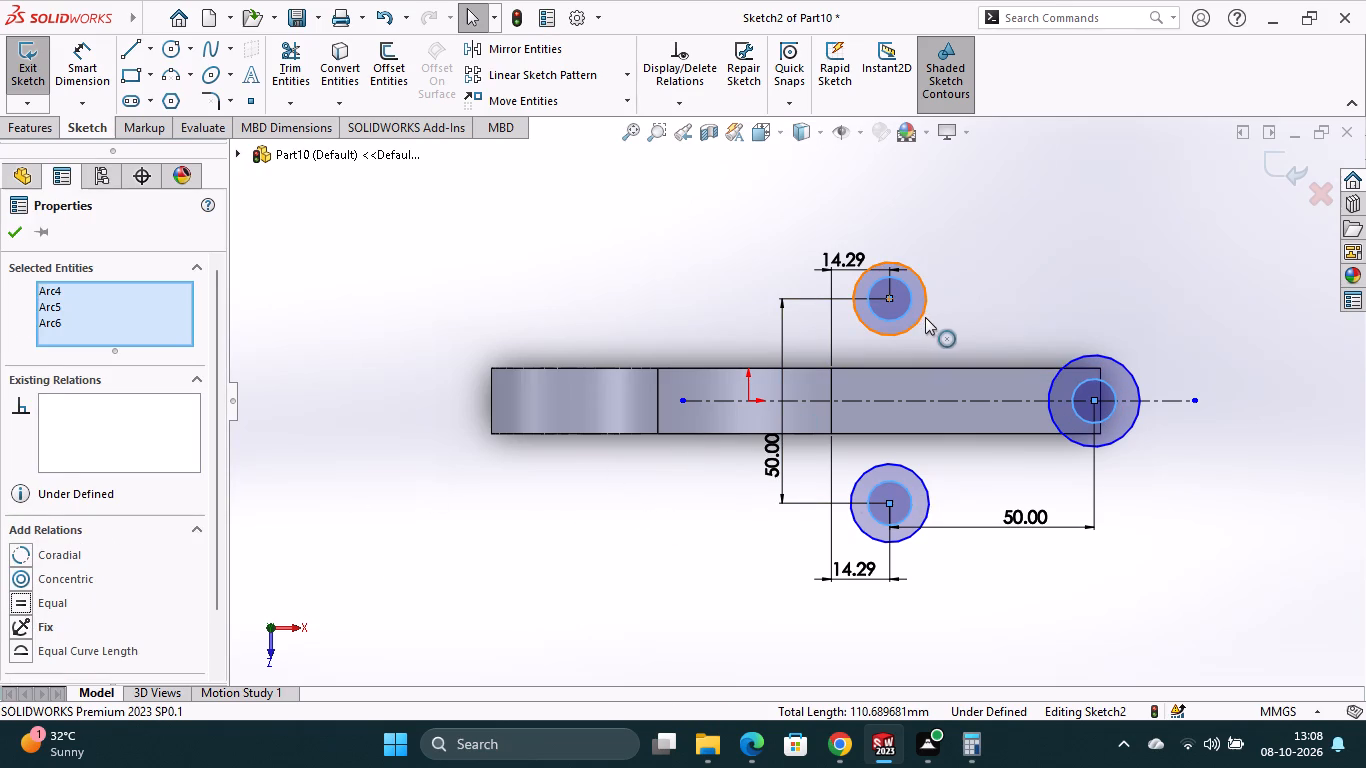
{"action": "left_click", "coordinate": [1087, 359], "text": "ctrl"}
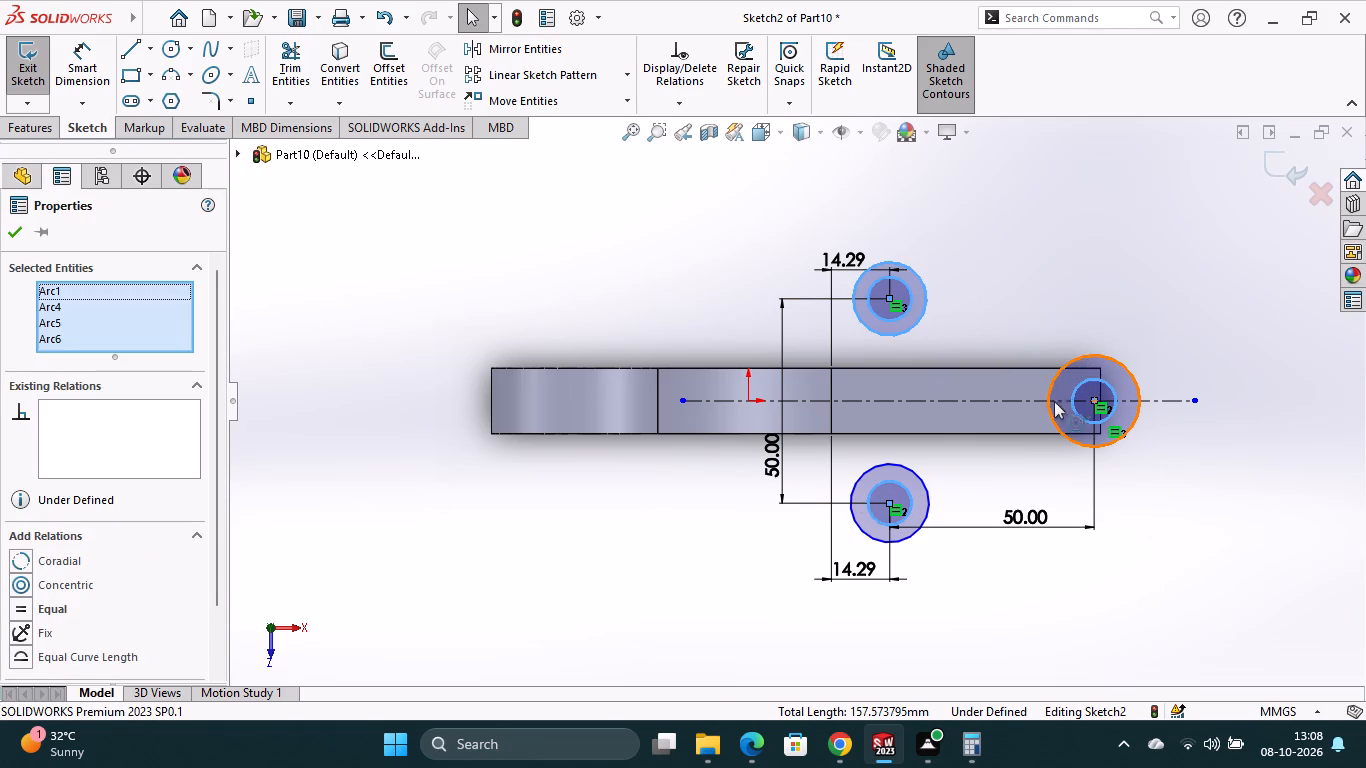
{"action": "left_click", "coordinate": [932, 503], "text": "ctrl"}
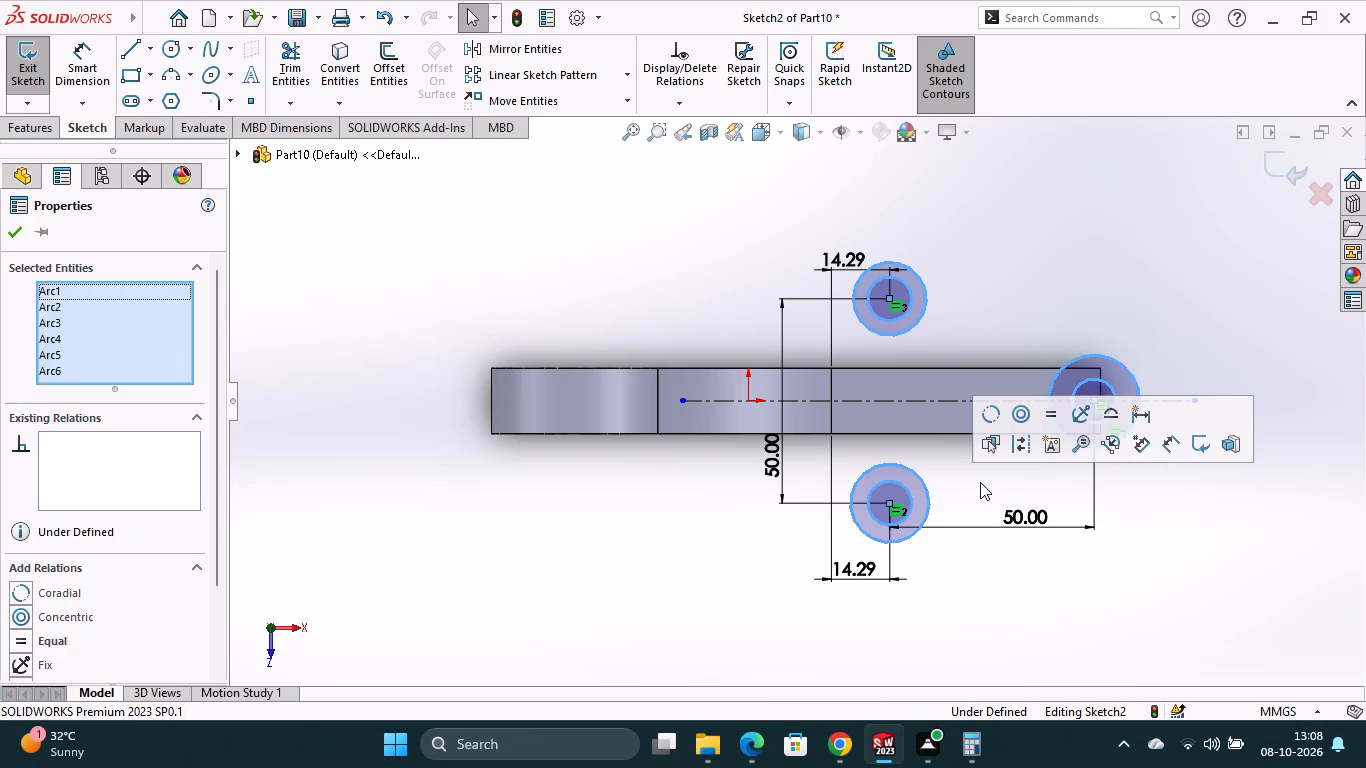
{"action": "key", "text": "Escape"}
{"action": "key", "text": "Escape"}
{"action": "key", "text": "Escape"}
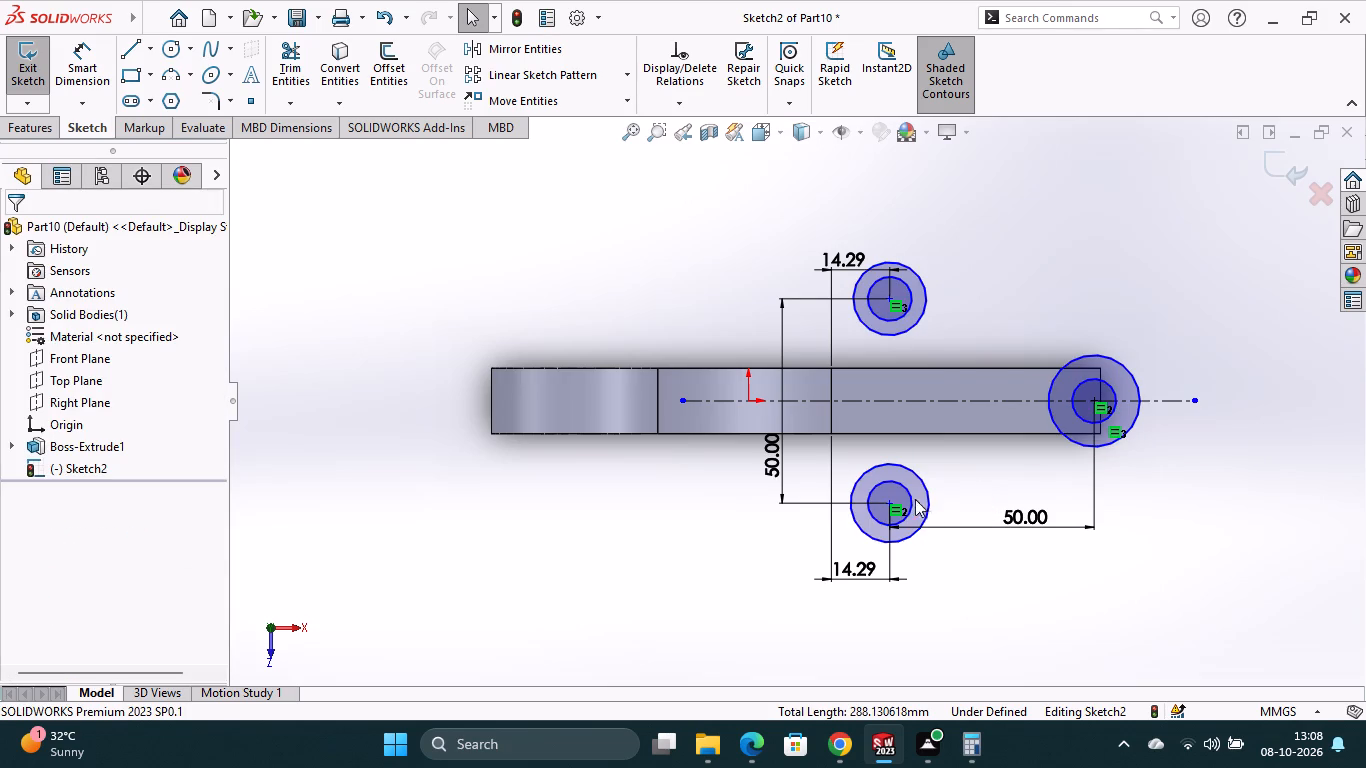
Add an Equal relation between the outer circles of the lower, bar-end and upper circle pairs.
{"action": "left_click", "coordinate": [929, 496], "text": "ctrl"}
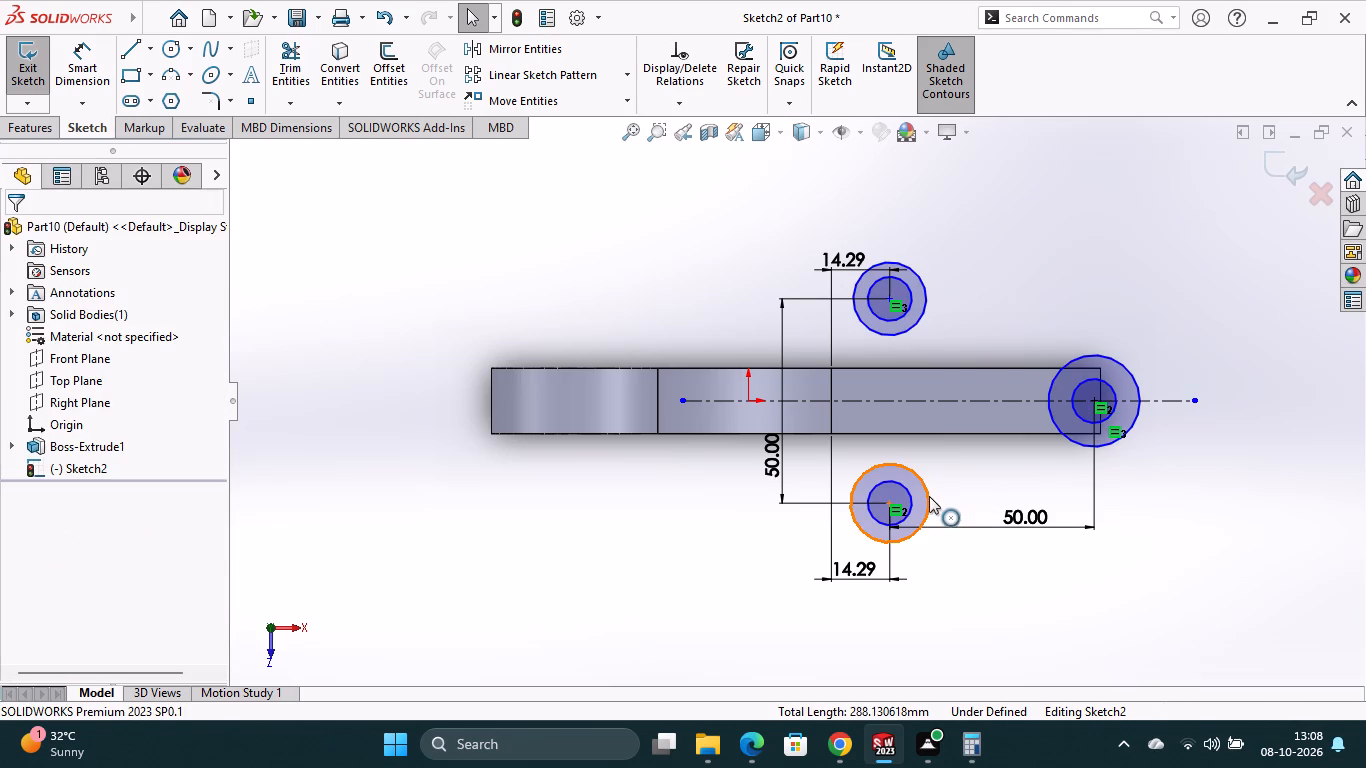
{"action": "left_click", "coordinate": [1077, 446], "text": "ctrl"}
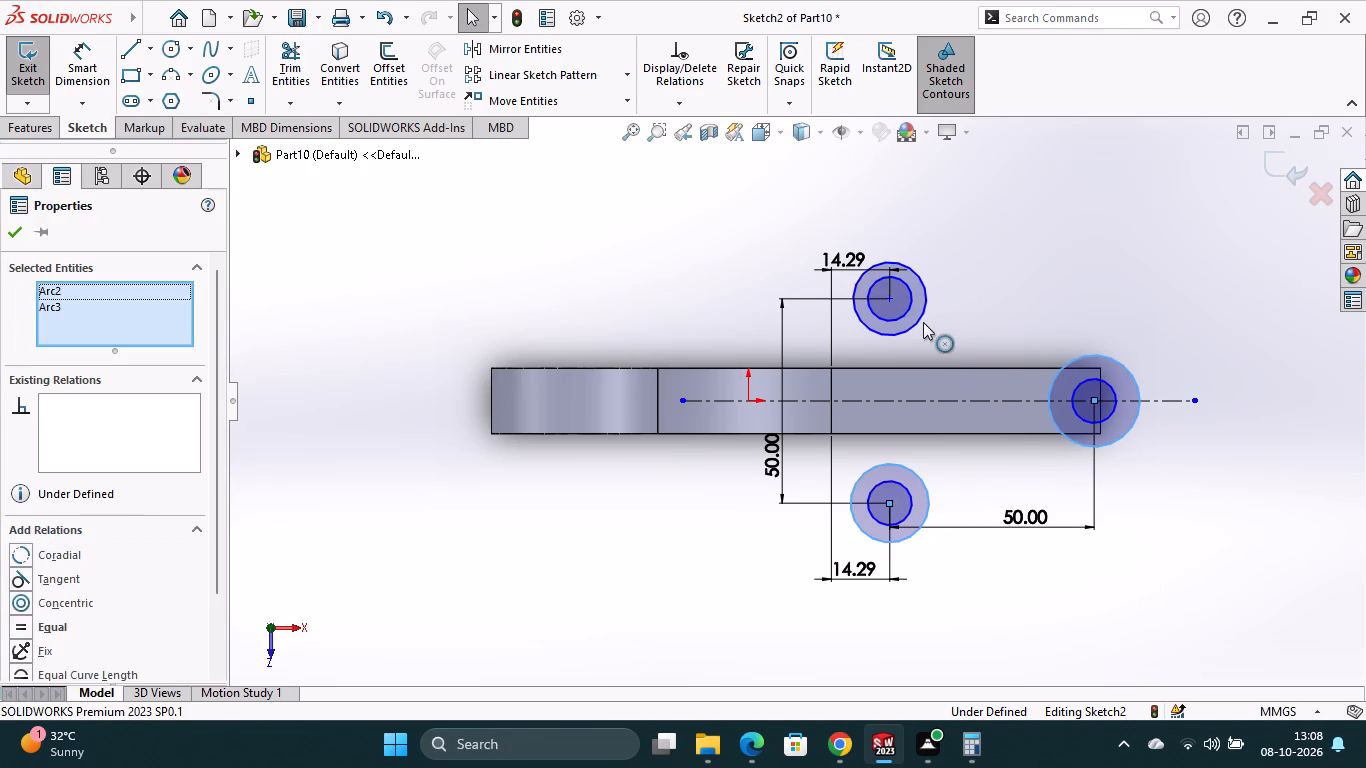
{"action": "left_click", "coordinate": [923, 321], "text": "ctrl"}
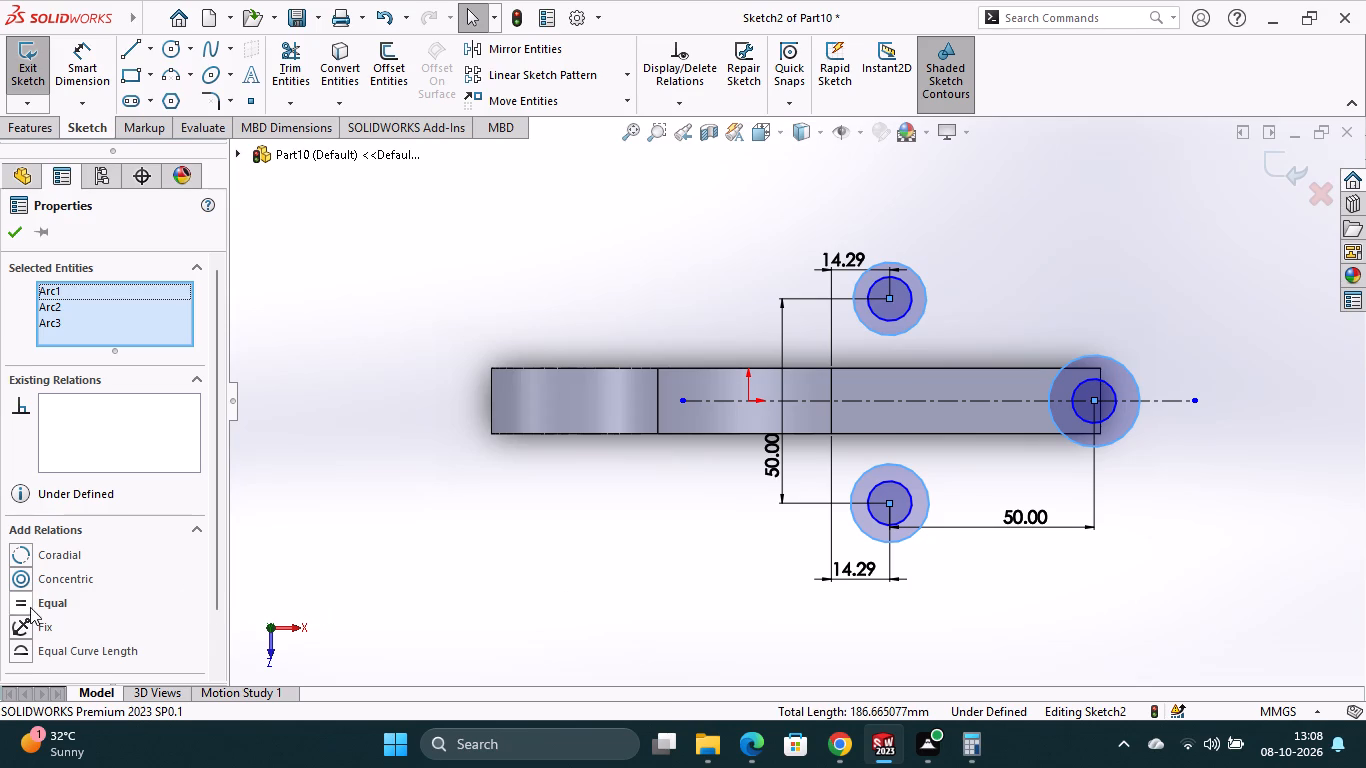
{"action": "left_click", "coordinate": [22, 602]}
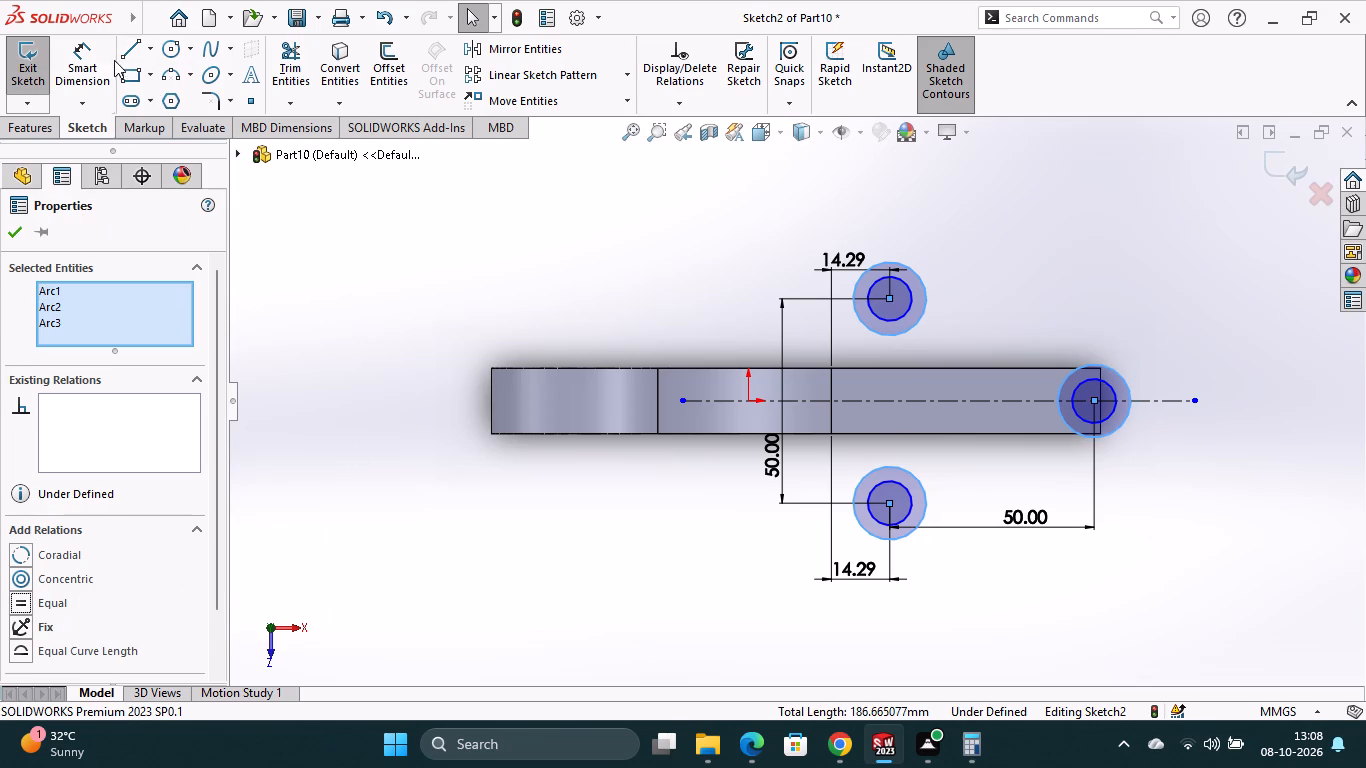
Dimension the inner circle of the upper circle pair with a diameter of 12 mm.
{"action": "left_click", "coordinate": [93, 48]}
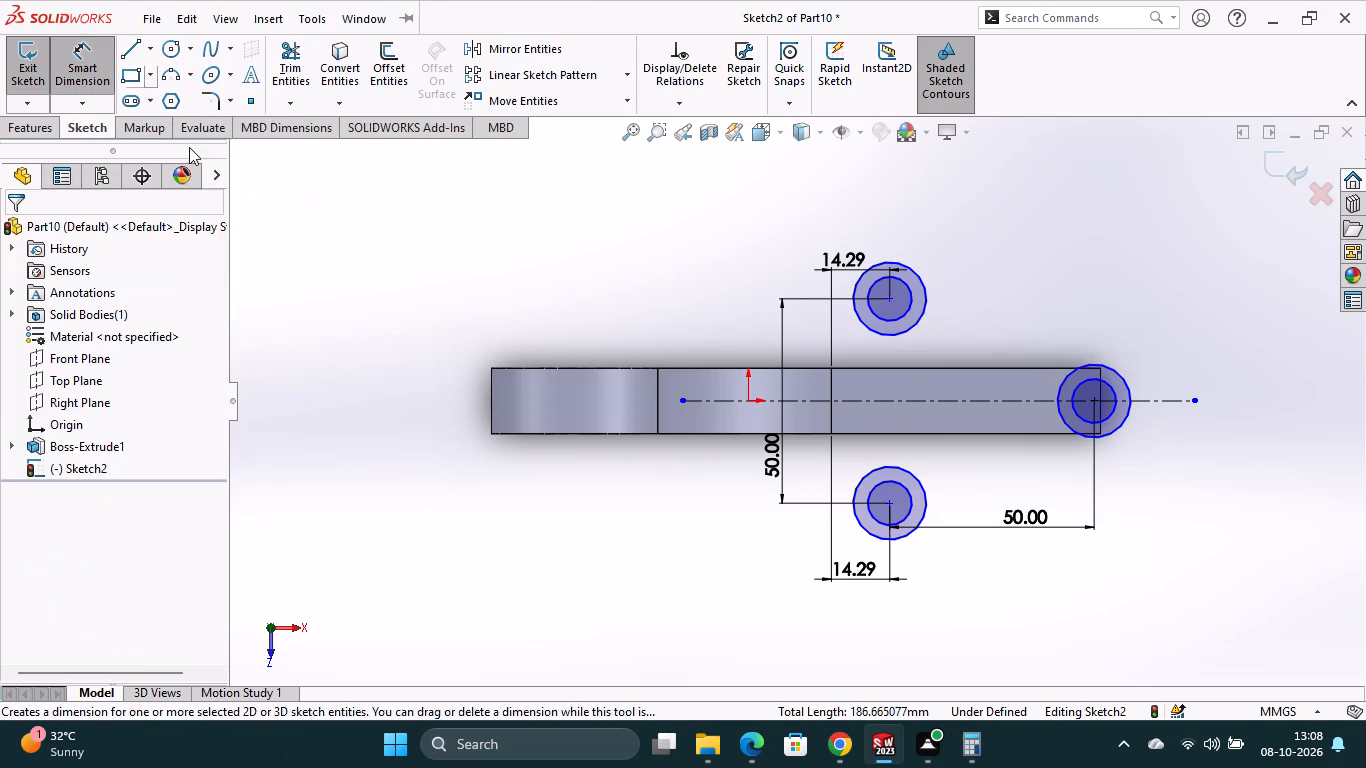
{"action": "left_click", "coordinate": [912, 290]}
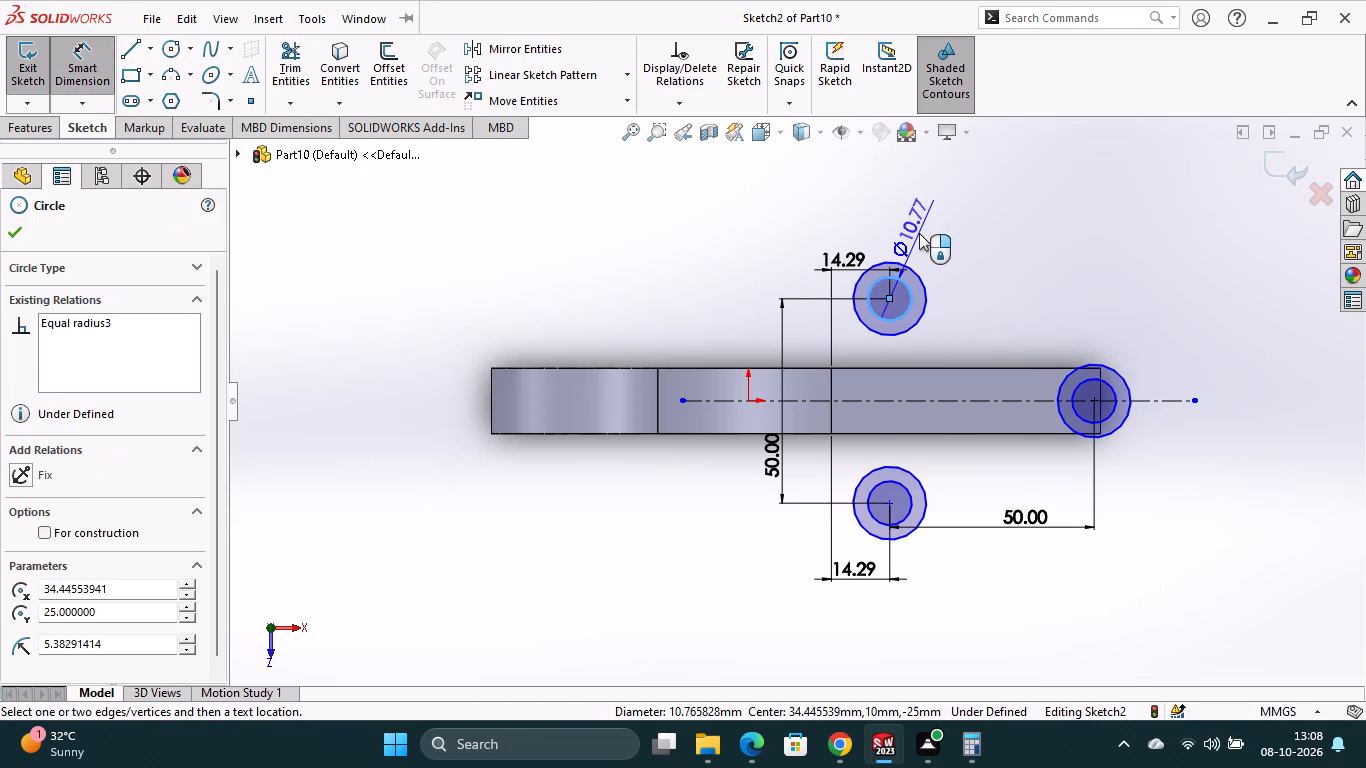
{"action": "left_click", "coordinate": [919, 233]}
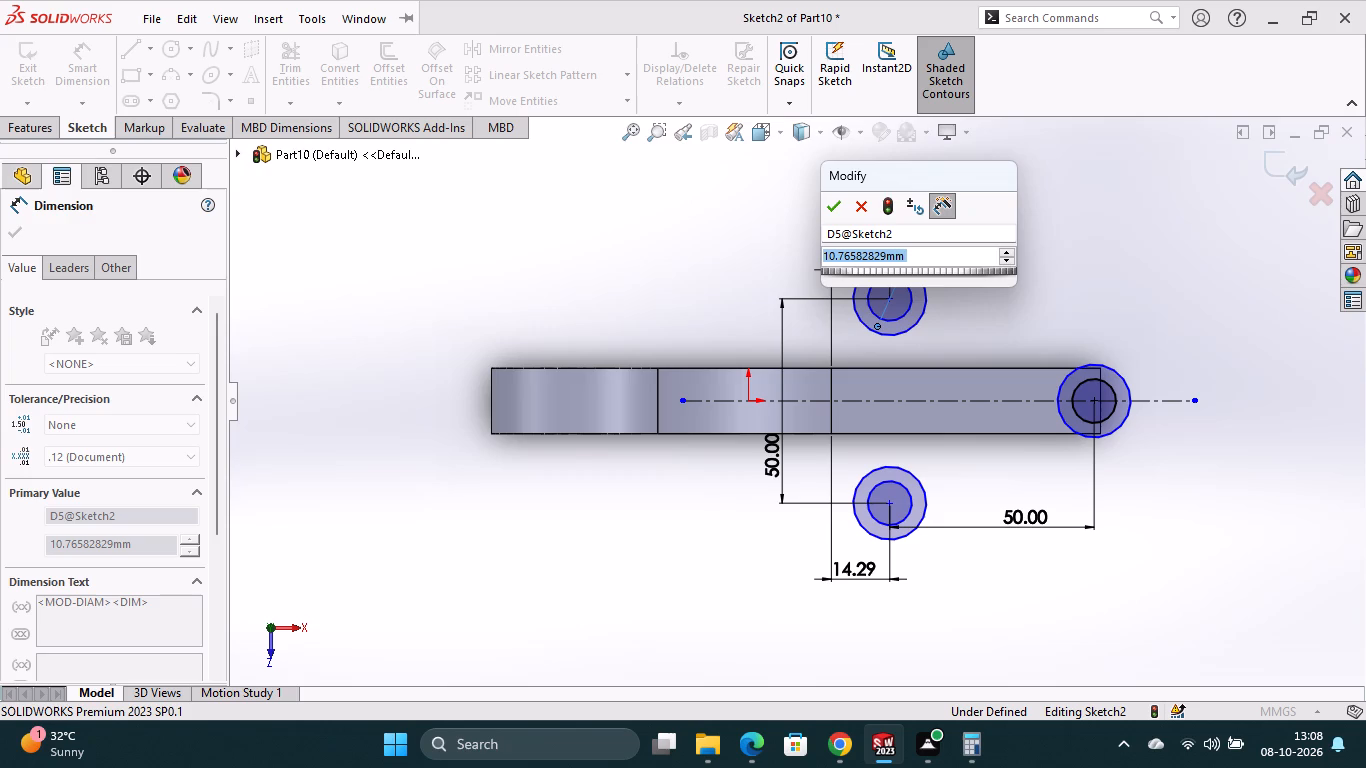
{"action": "type", "text": "12"}
{"action": "key", "text": "Return"}
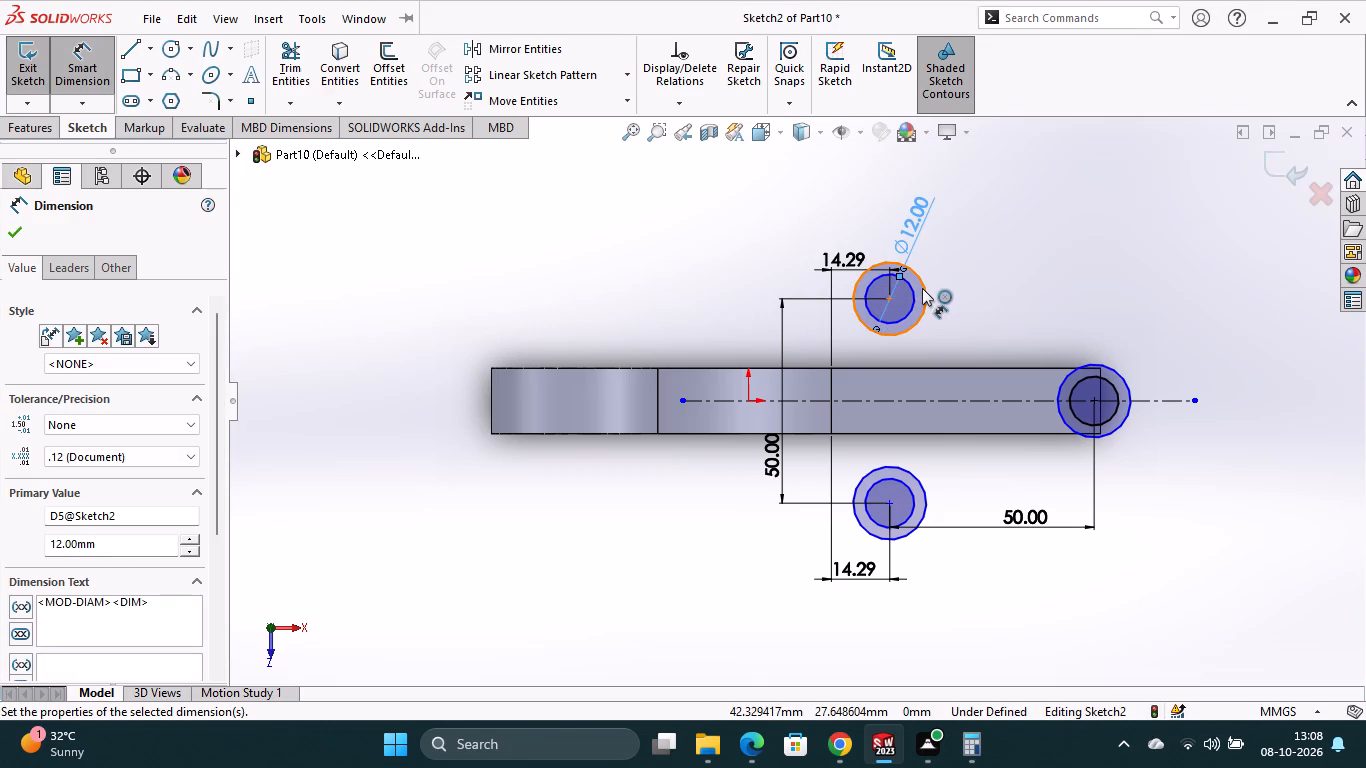
Dimension the outer circle of the upper circle pair with a diameter of 36 mm.
{"action": "left_click", "coordinate": [922, 288]}
{"action": "left_click", "coordinate": [944, 256]}
{"action": "type", "text": "36"}
{"action": "key", "text": "Return"}
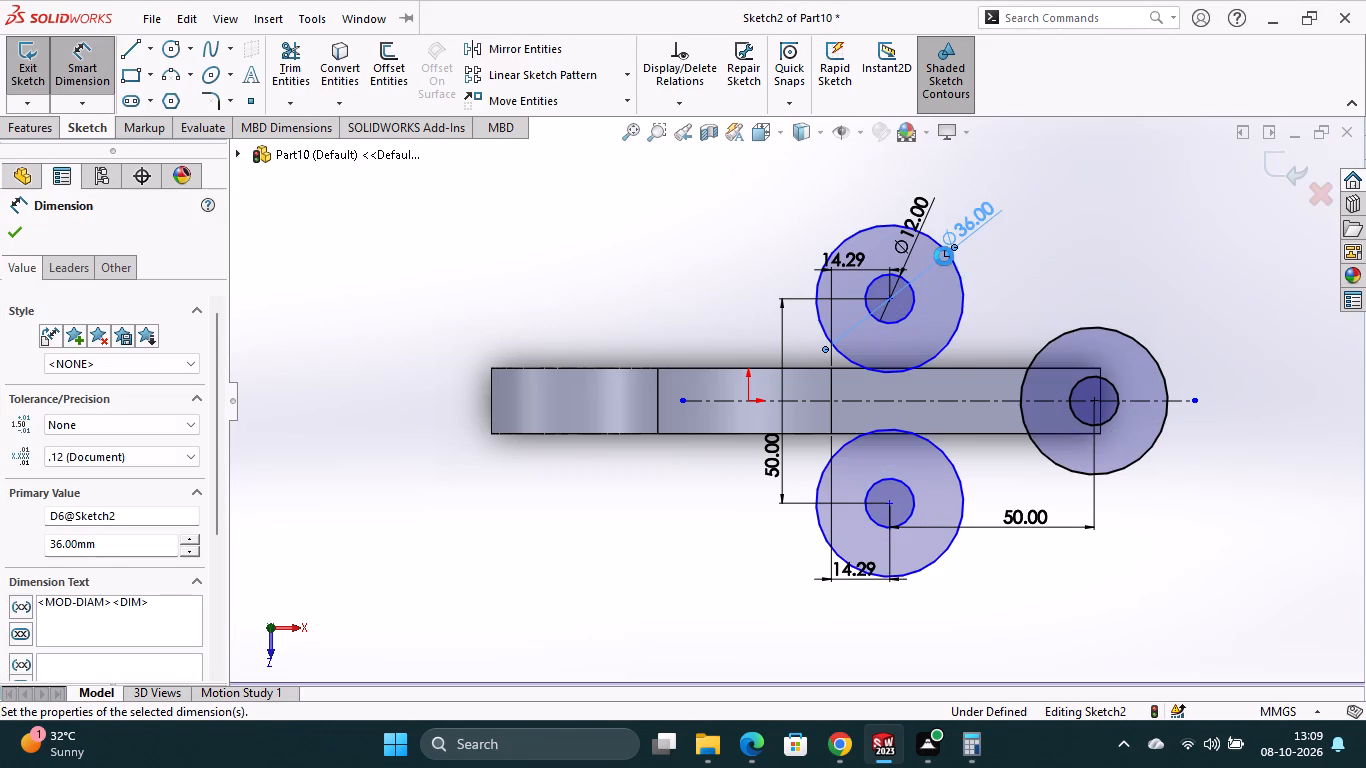
{"action": "left_click", "coordinate": [991, 277]}
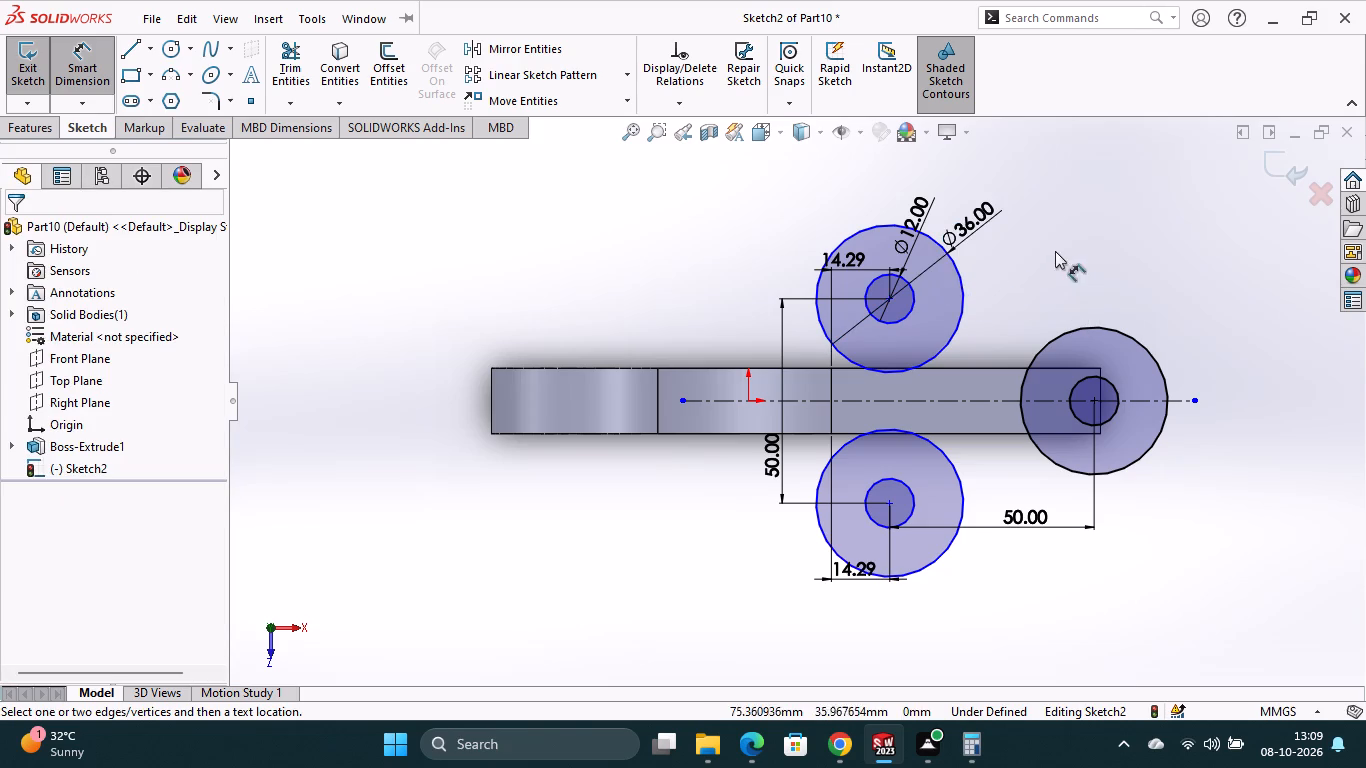
Sketch a three-point arc of about 18 mm radius, bulging inward, between the upper and bar-end outer circles.
{"action": "left_click", "coordinate": [172, 72]}
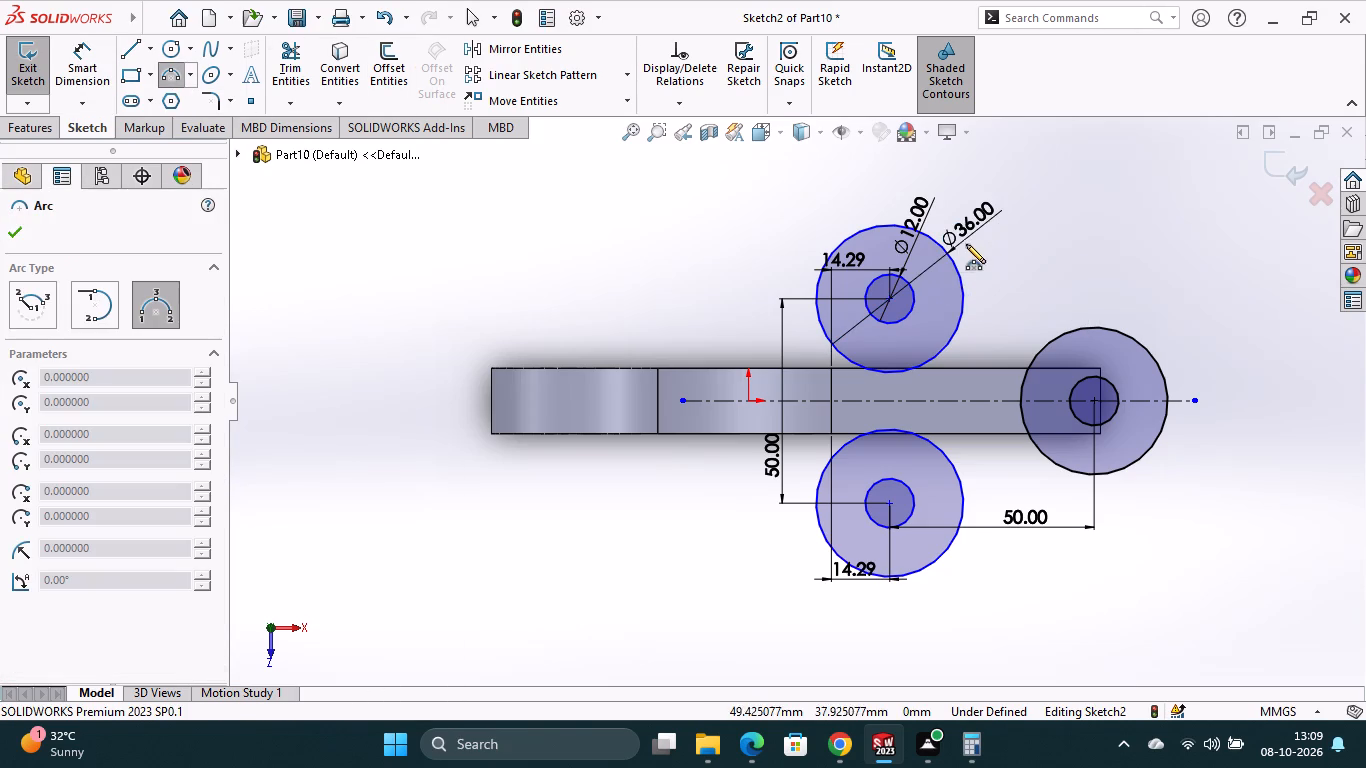
{"action": "left_click", "coordinate": [980, 244]}
{"action": "left_click", "coordinate": [1098, 310]}
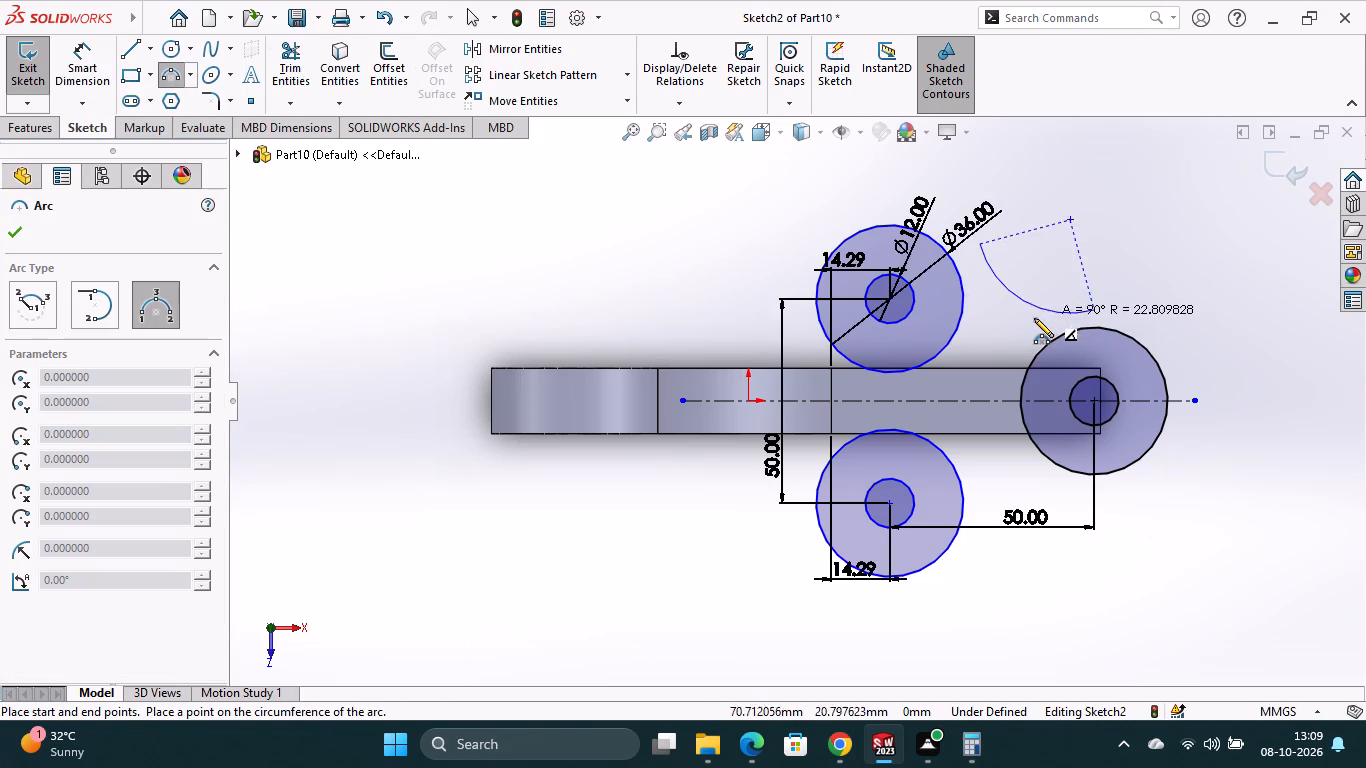
{"action": "left_click", "coordinate": [1034, 318]}
{"action": "key", "text": "Escape"}
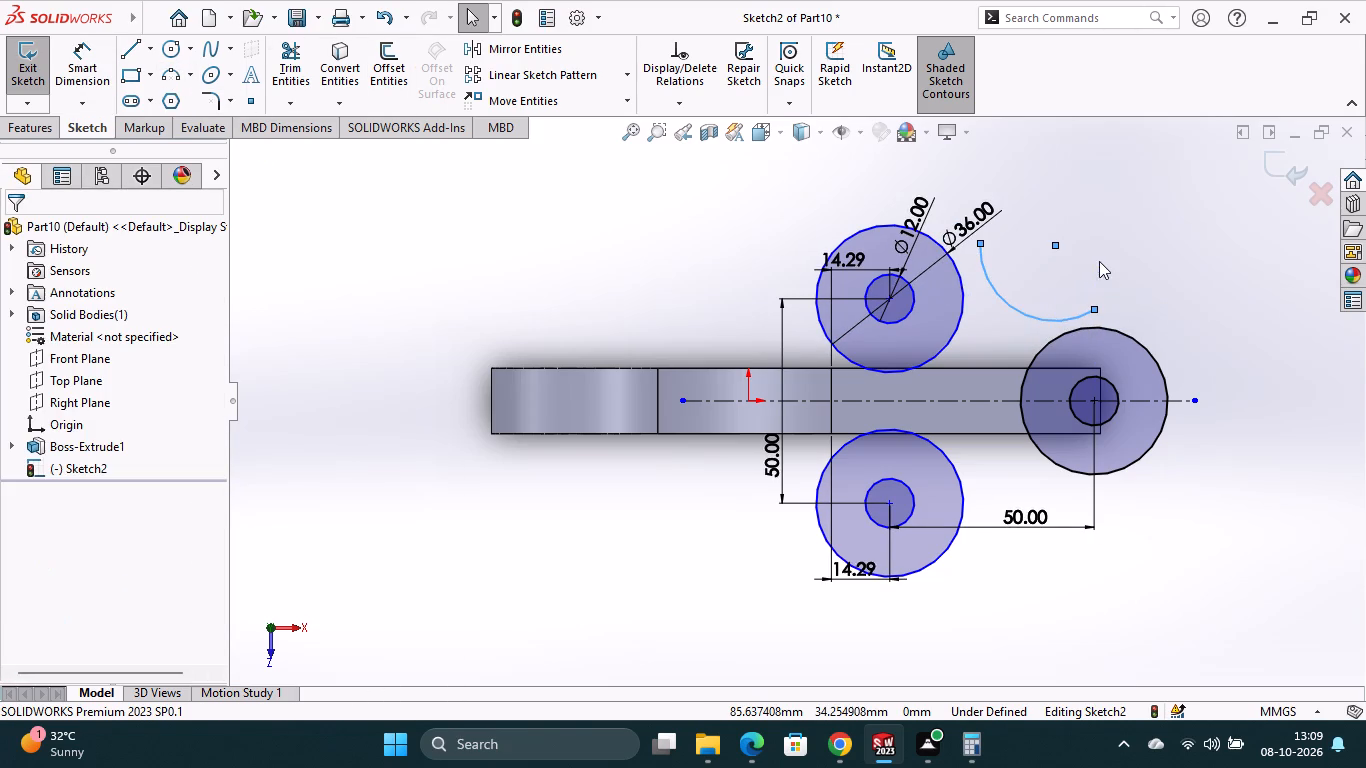
{"action": "left_click", "coordinate": [1137, 170]}
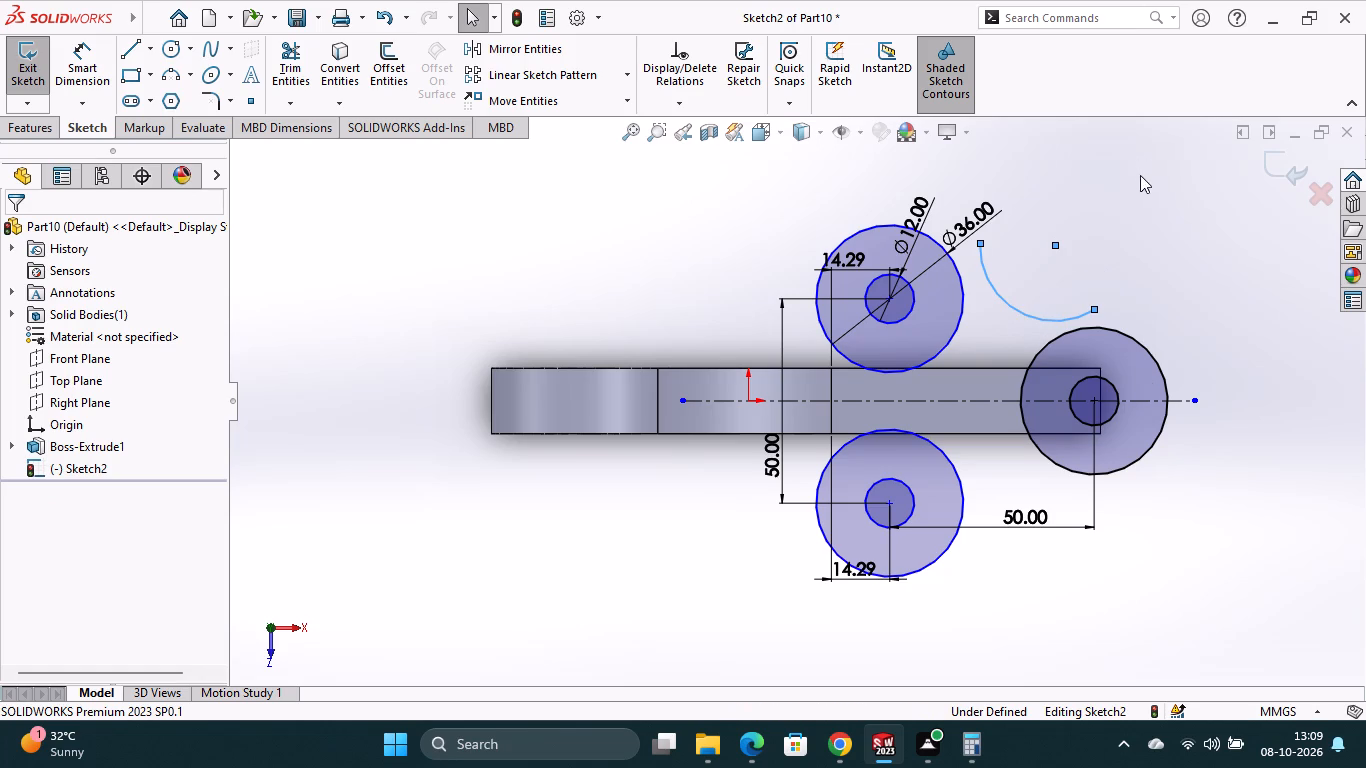
Add a Tangent relation between the new arc and the outer circle of the upper pair.
{"action": "left_click", "coordinate": [1009, 303], "text": "ctrl"}
{"action": "left_click", "coordinate": [964, 299], "text": "ctrl"}
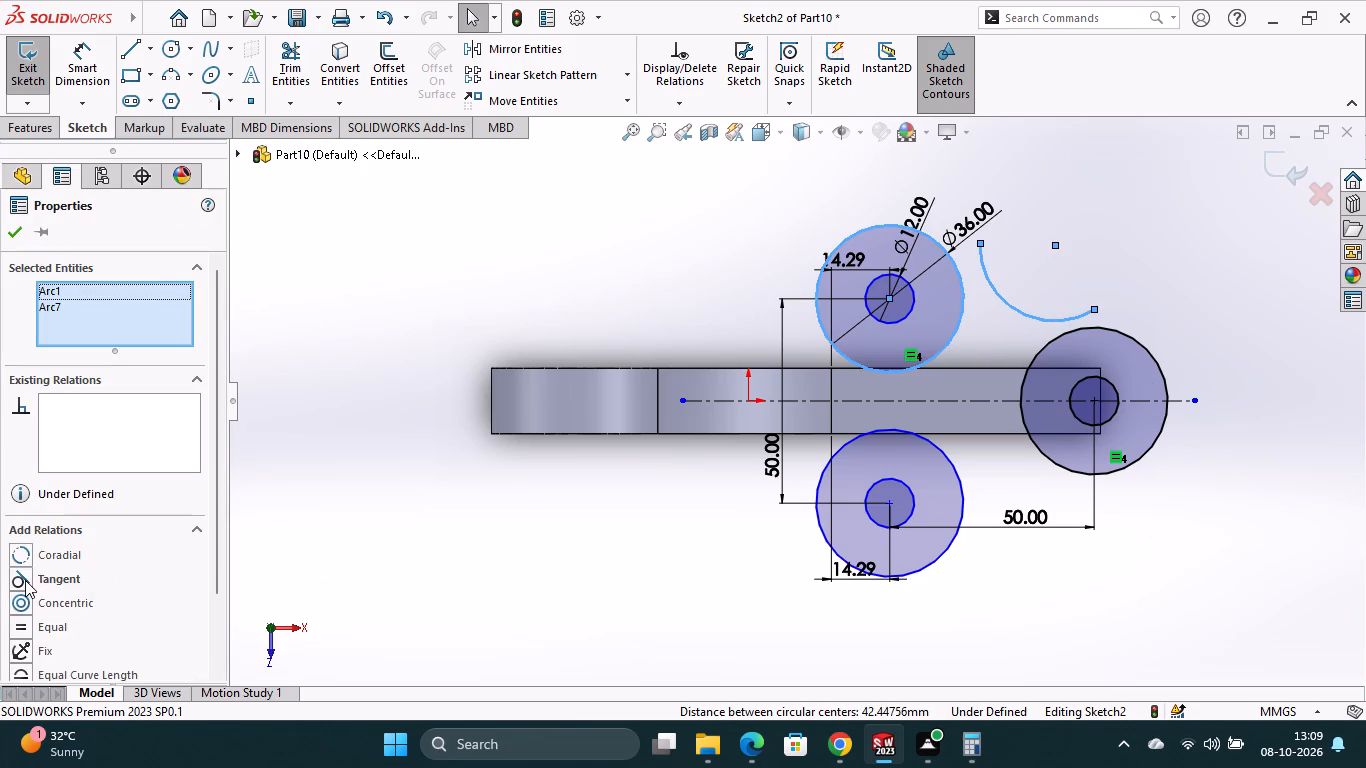
{"action": "left_click", "coordinate": [25, 580]}
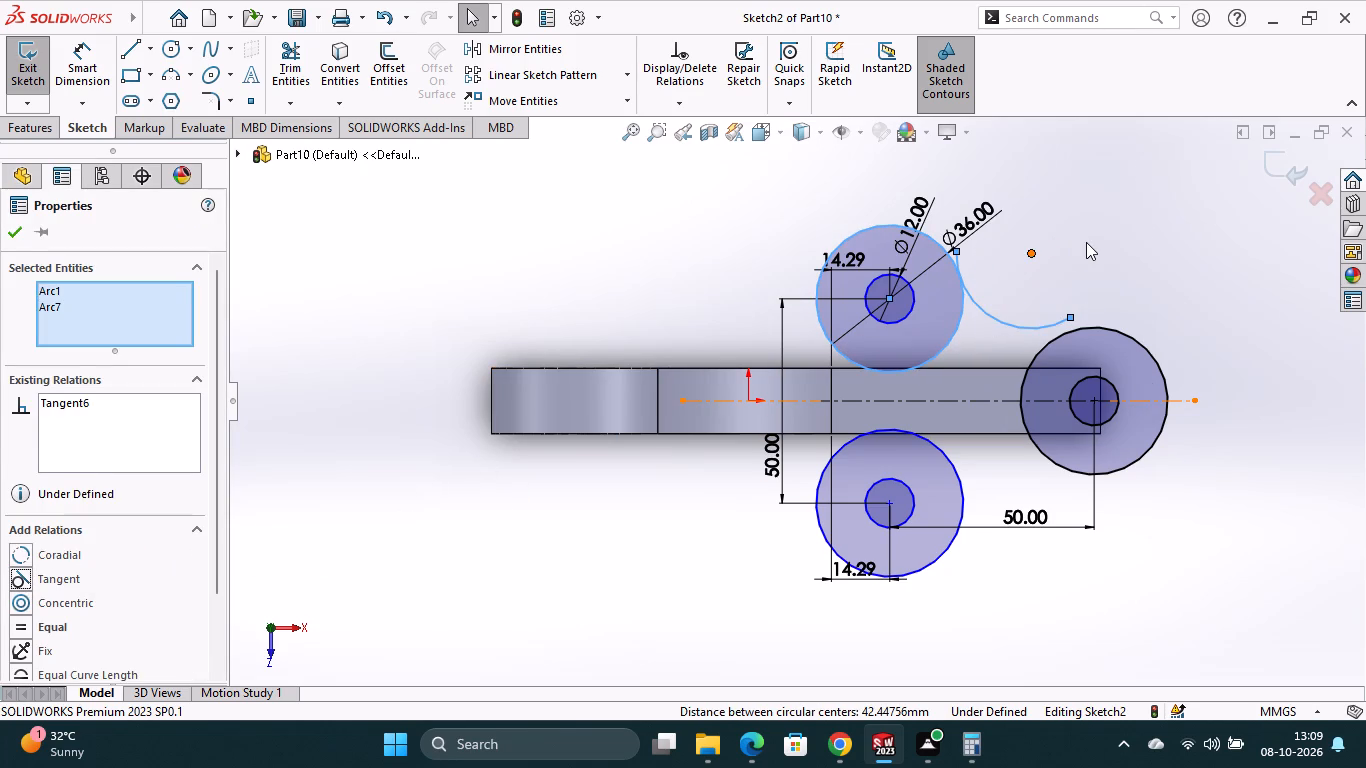
{"action": "key", "text": "Escape"}
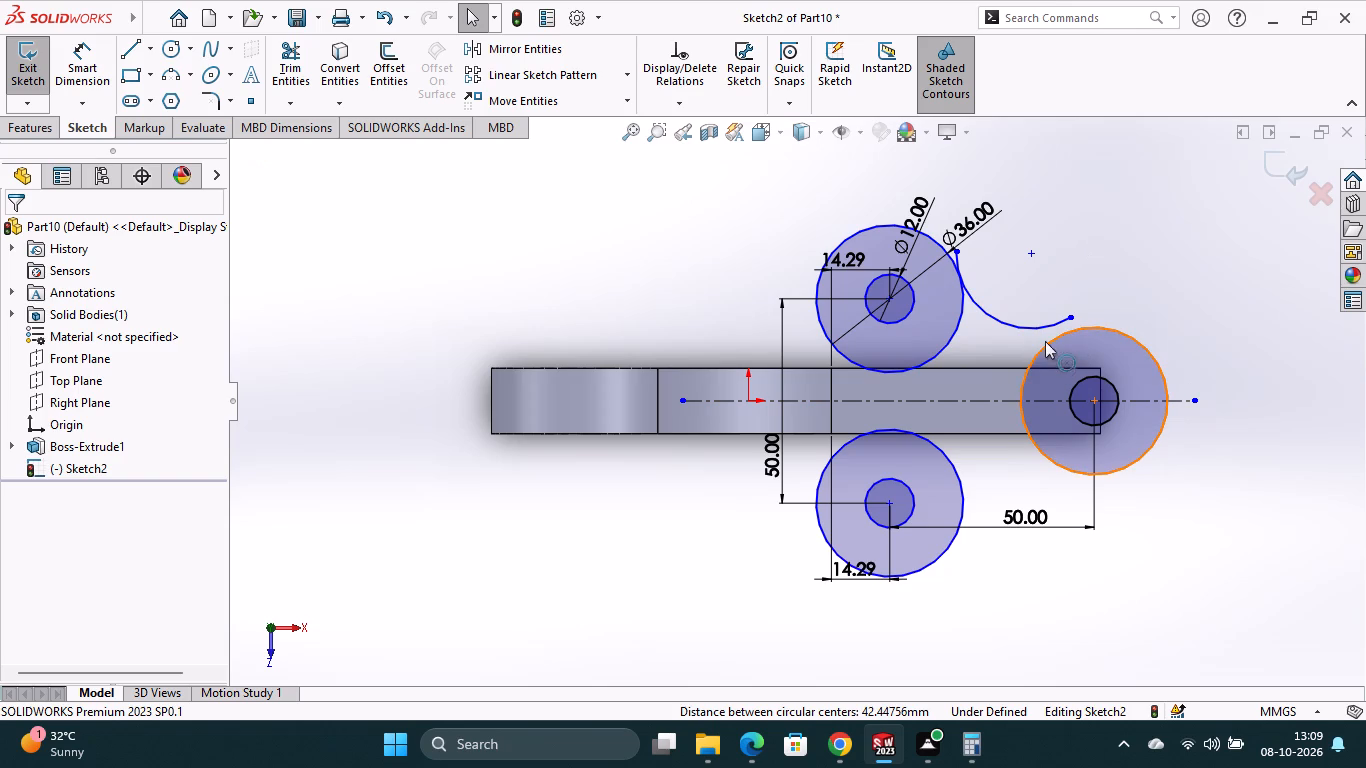
Add a Tangent relation between the arc and the outer circle at the bar end.
{"action": "left_click", "coordinate": [1050, 340], "text": "ctrl"}
{"action": "left_click", "coordinate": [1048, 328], "text": "ctrl"}
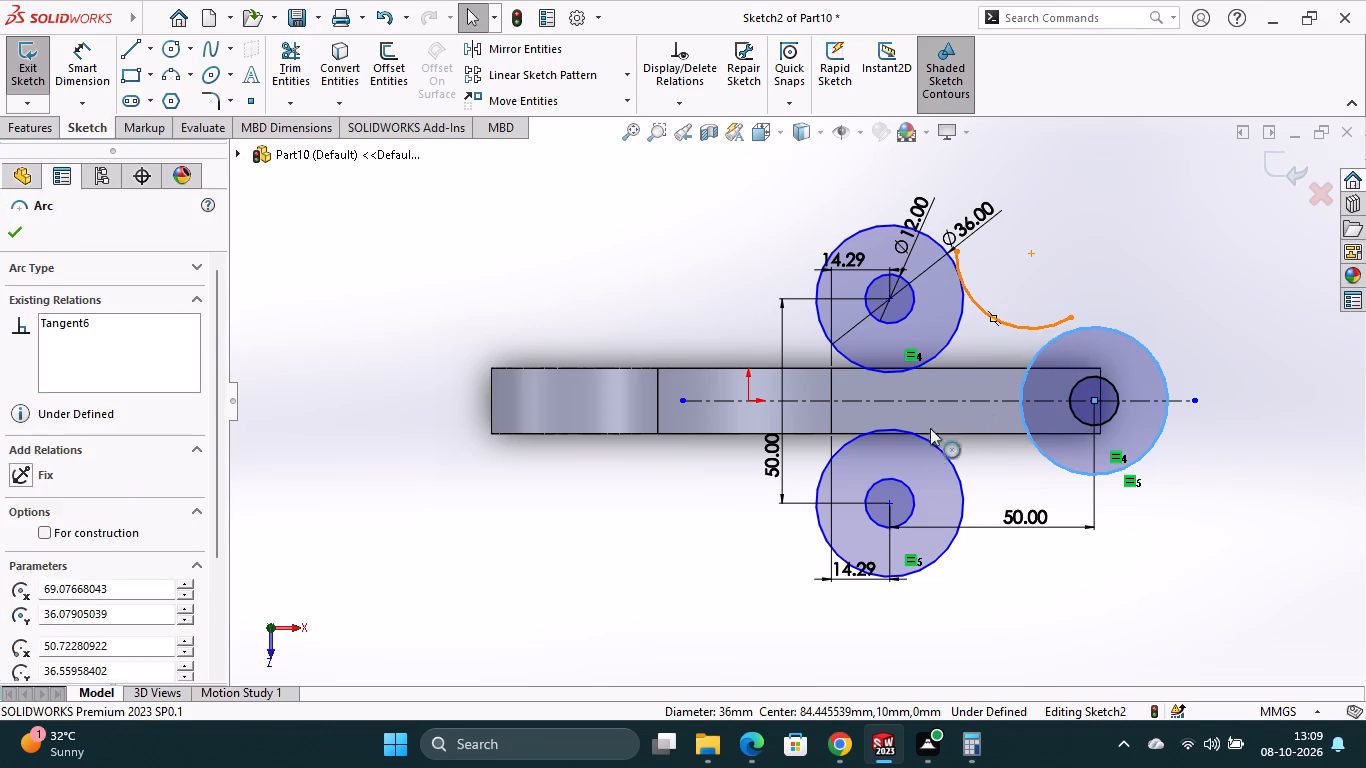
{"action": "left_click", "coordinate": [18, 582]}
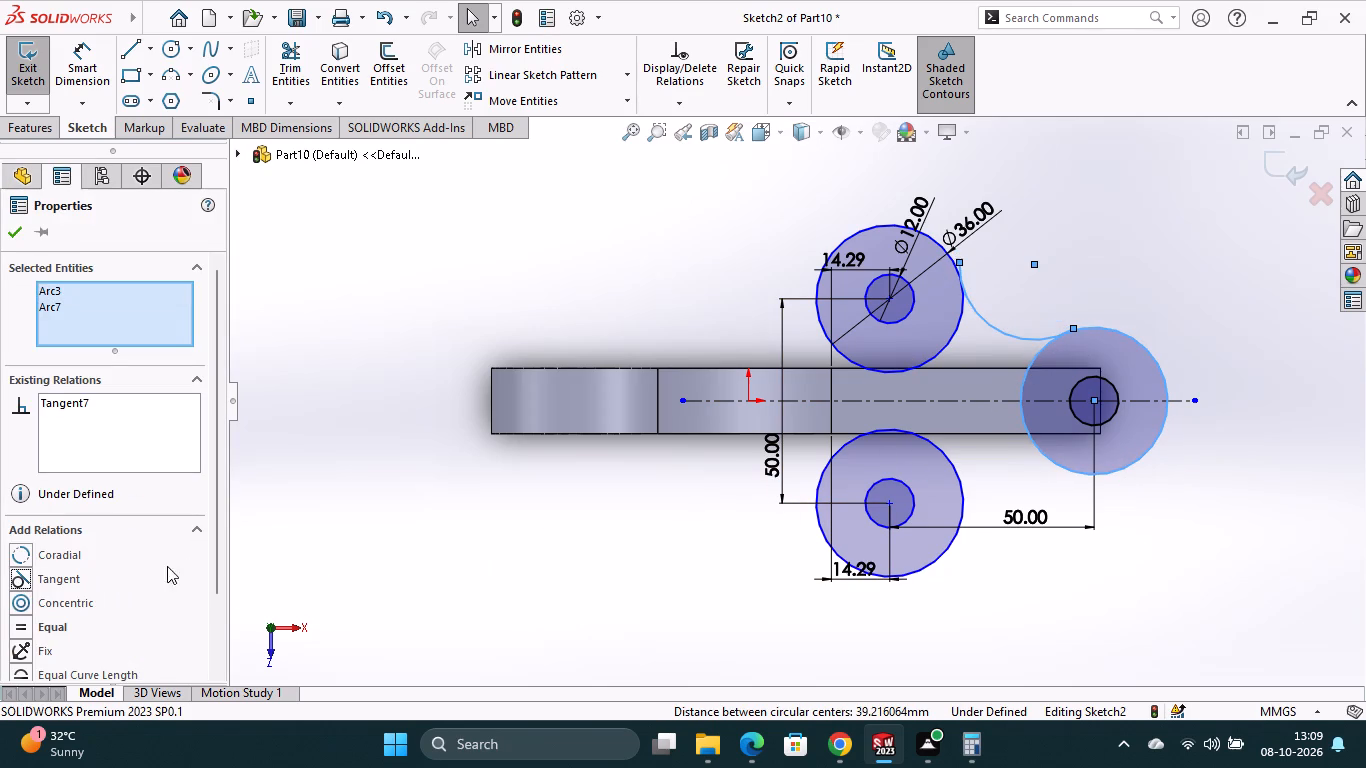
{"action": "left_click", "coordinate": [1033, 273]}
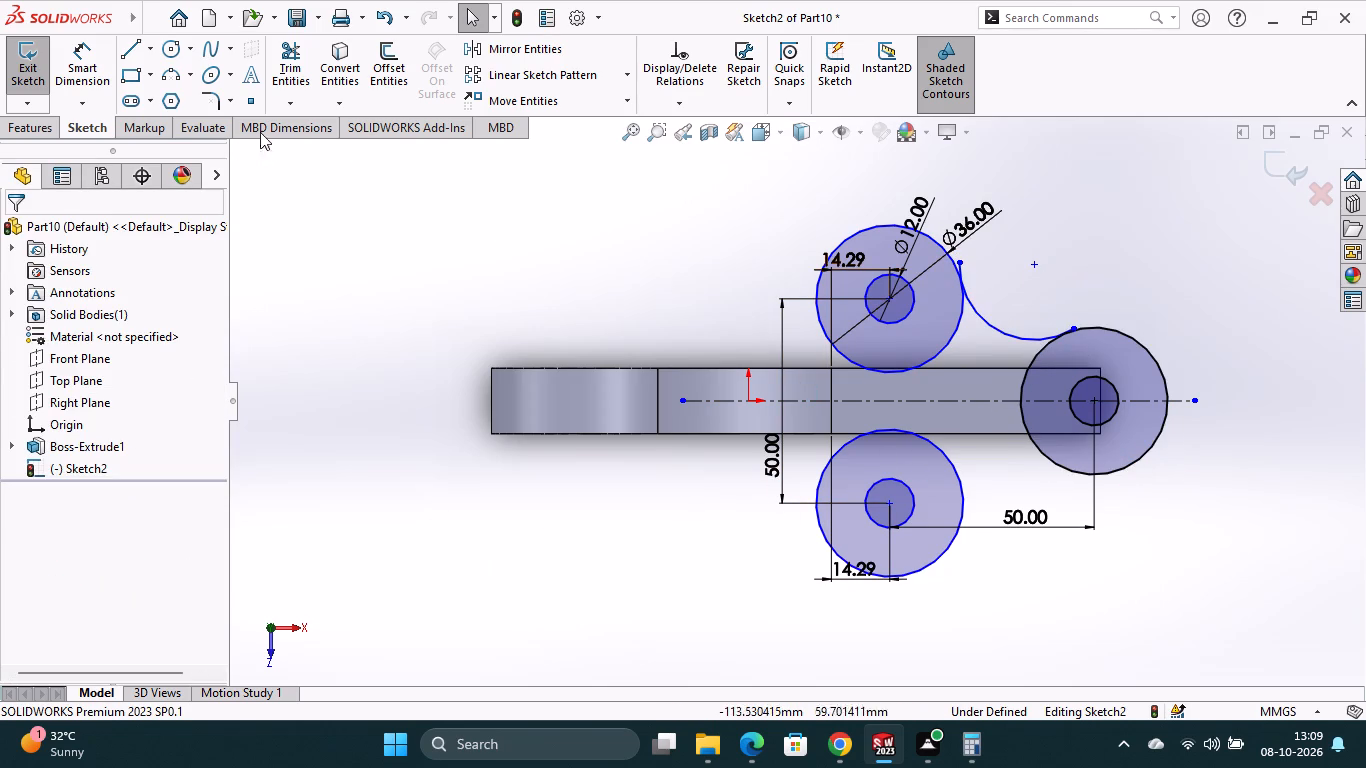
Dimension the tangent arc joining the upper and bar-end circles with a radius of 50 mm.
{"action": "left_click", "coordinate": [100, 65]}
{"action": "left_click", "coordinate": [996, 328]}
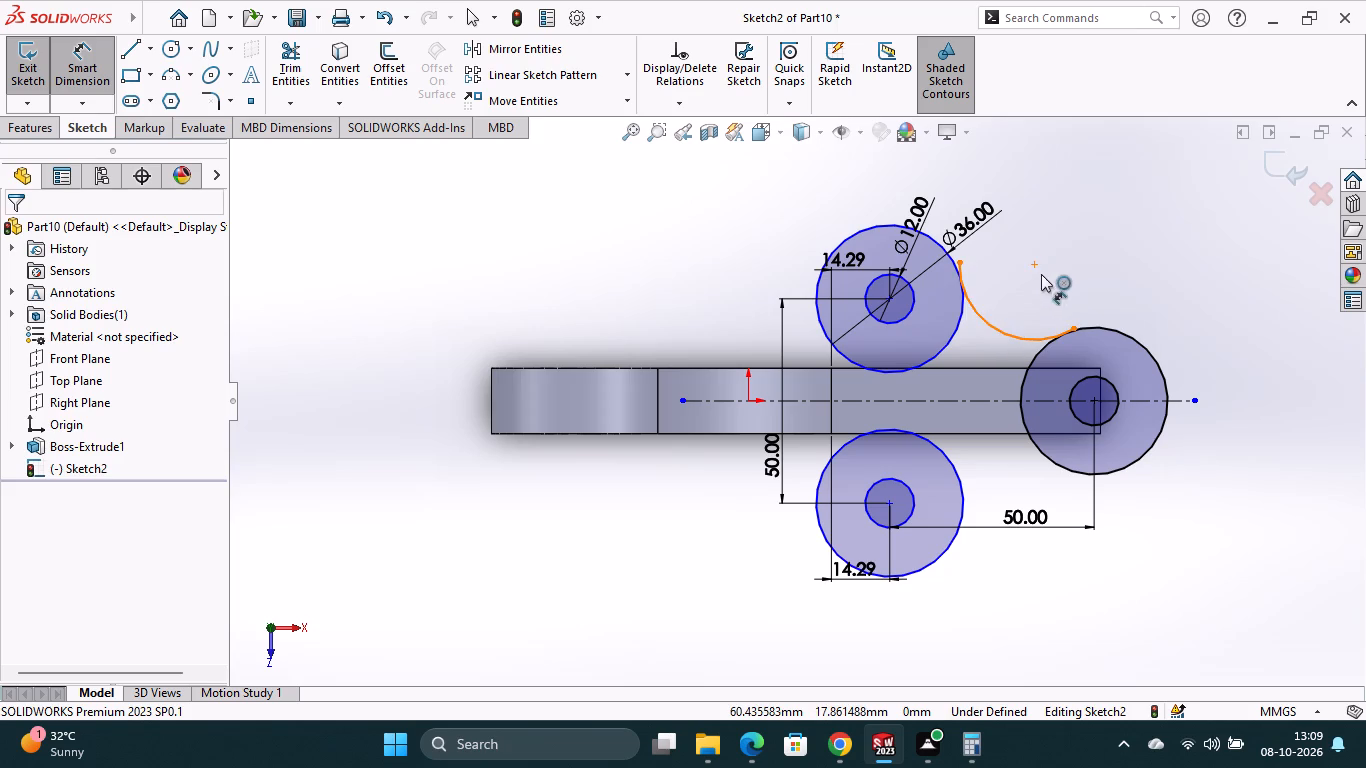
{"action": "left_click", "coordinate": [1066, 252]}
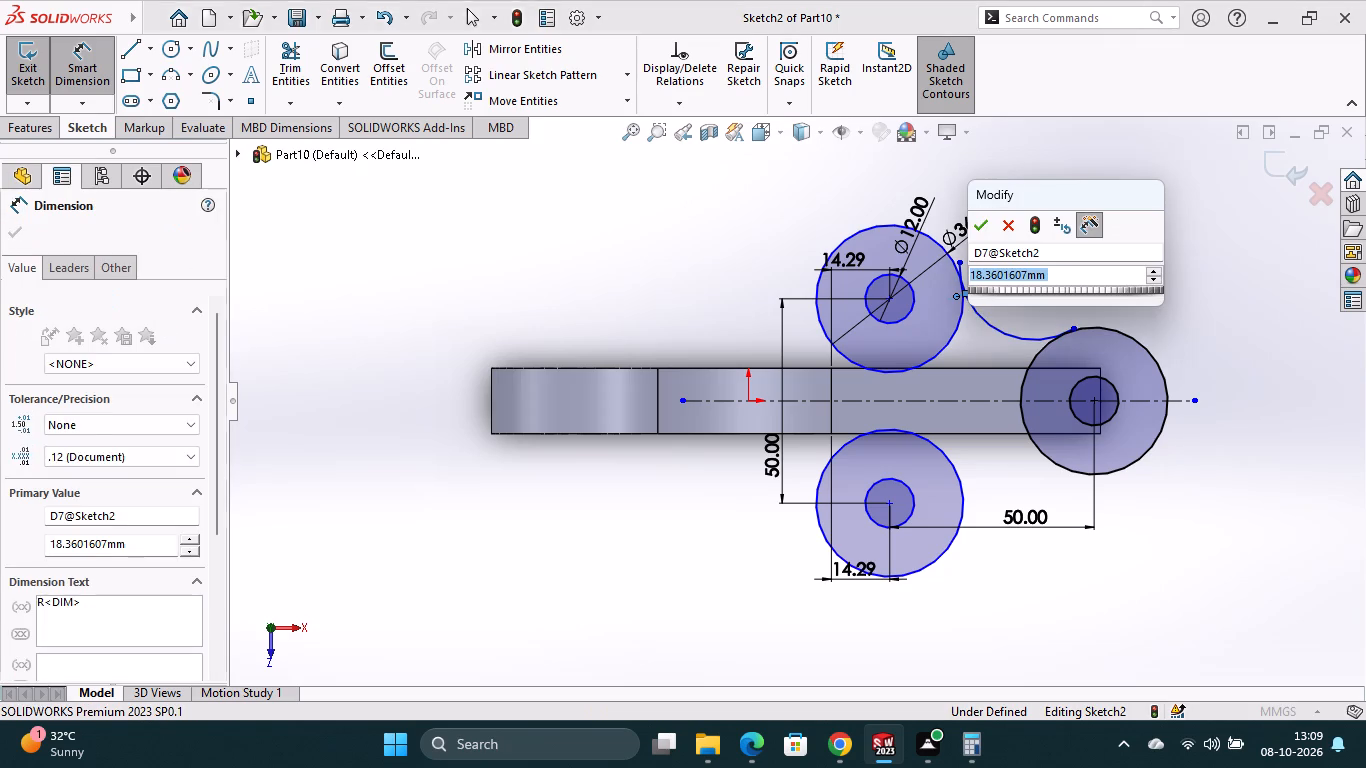
{"action": "key", "text": "1"}
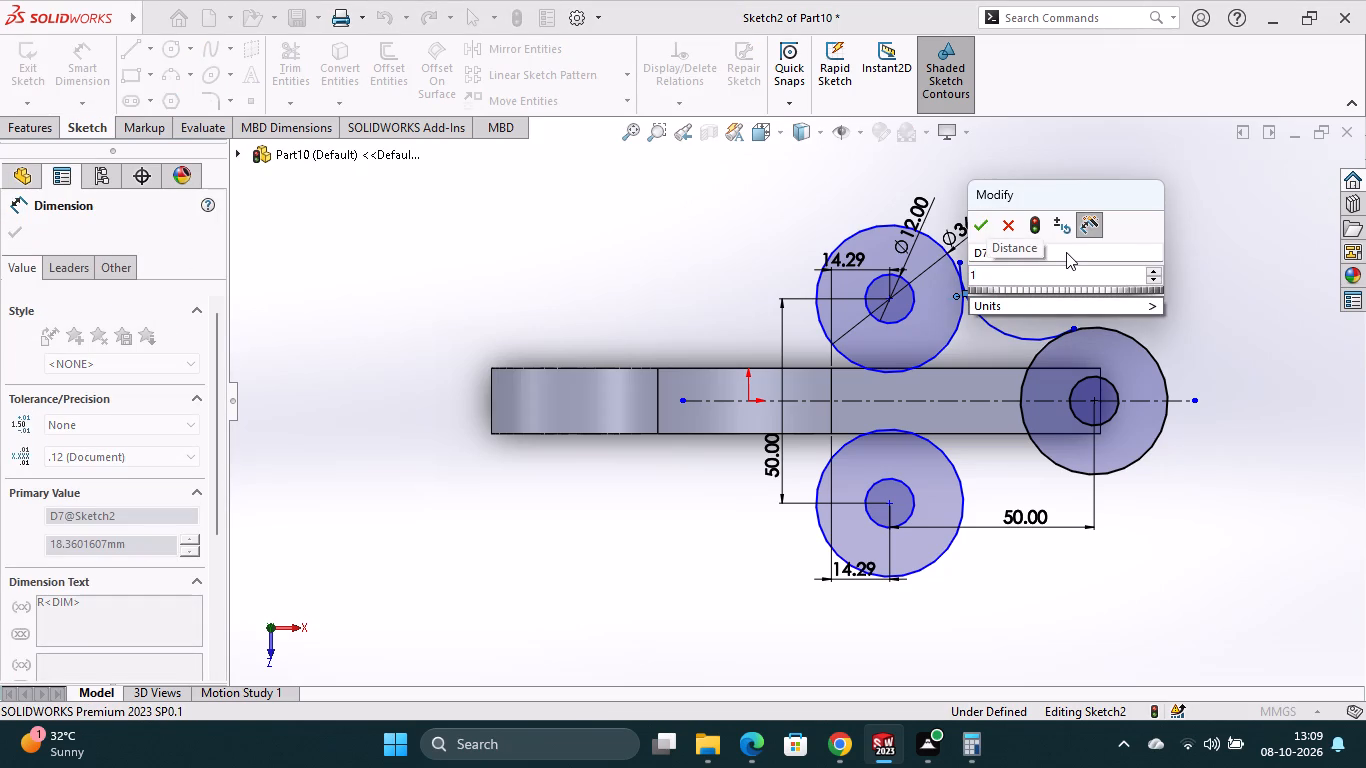
{"action": "key", "text": "BackSpace"}
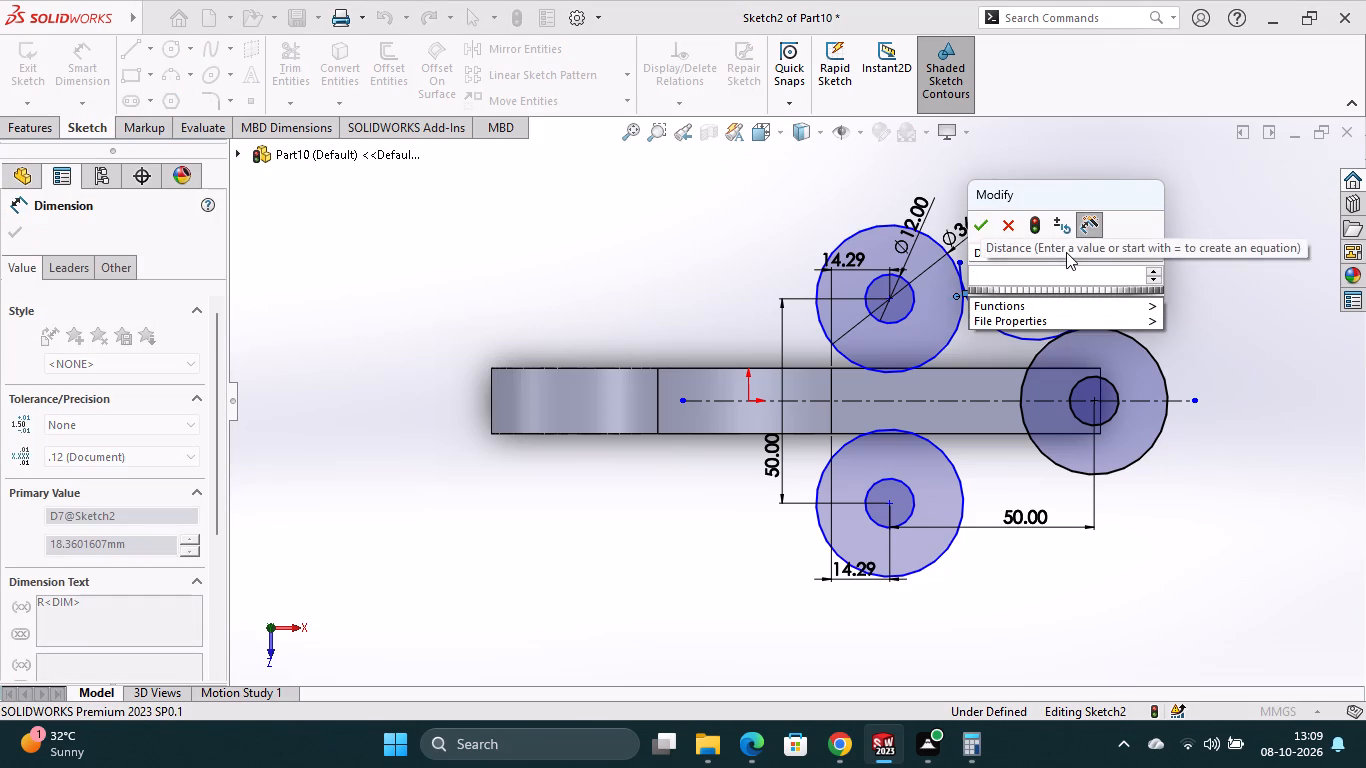
{"action": "type", "text": "50"}
{"action": "key", "text": "Return"}
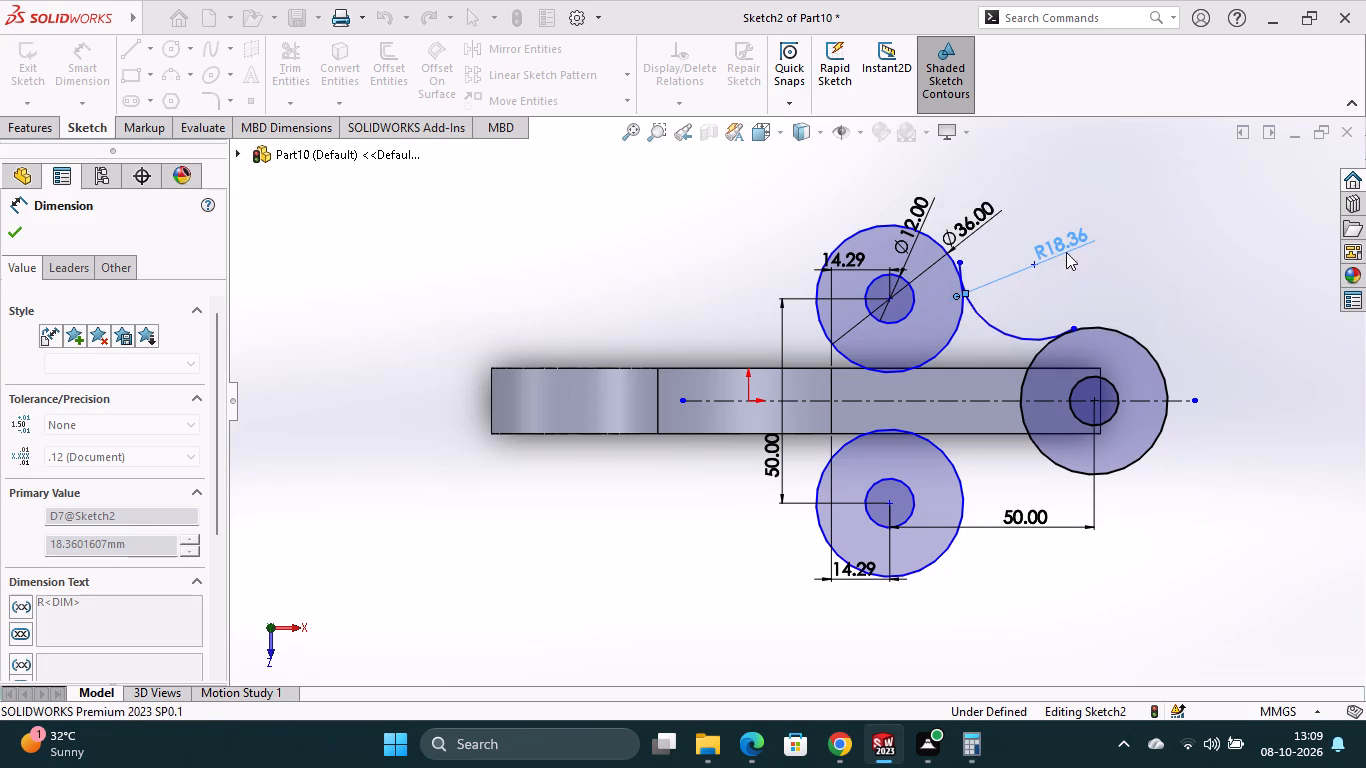
{"action": "scroll", "coordinate": [1142, 262], "scroll_direction": "down", "scroll_amount": 1}
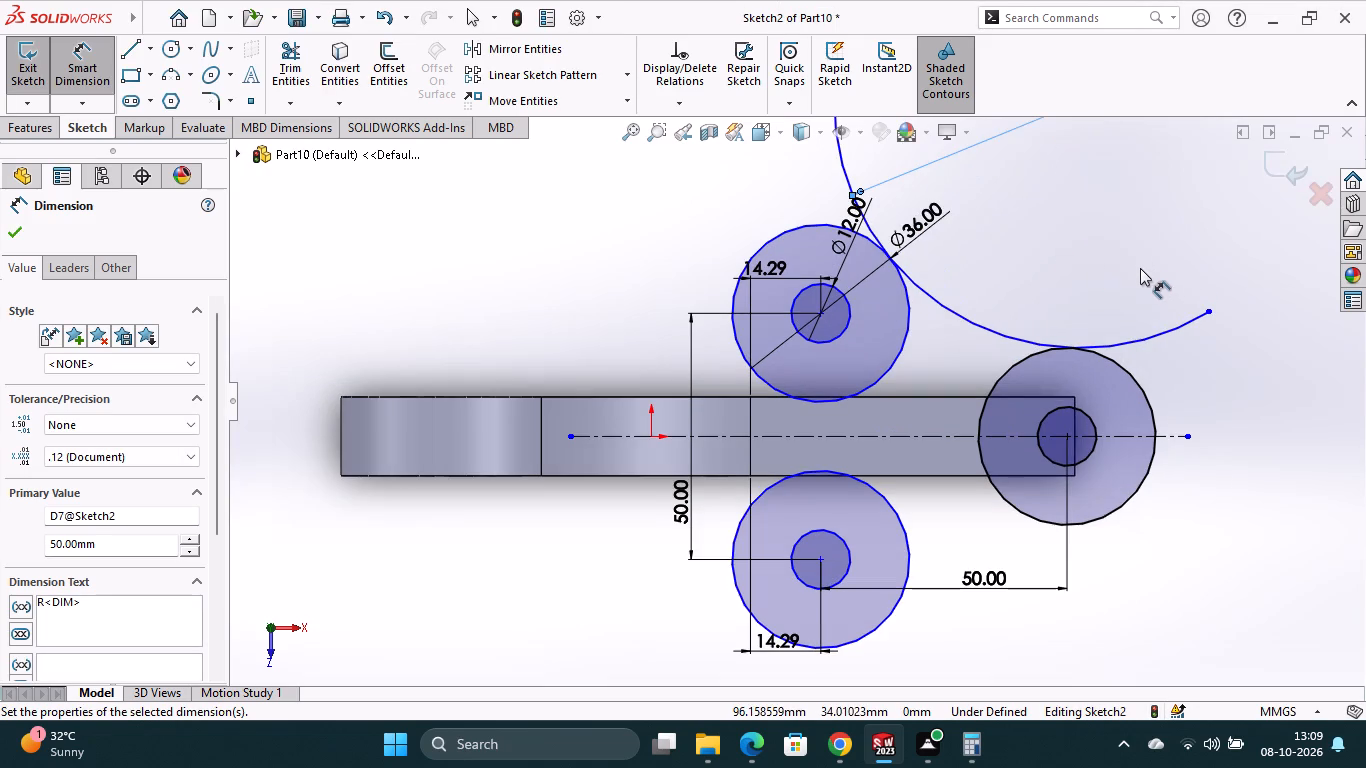
{"action": "scroll", "coordinate": [1134, 280], "scroll_direction": "up", "scroll_amount": 2}
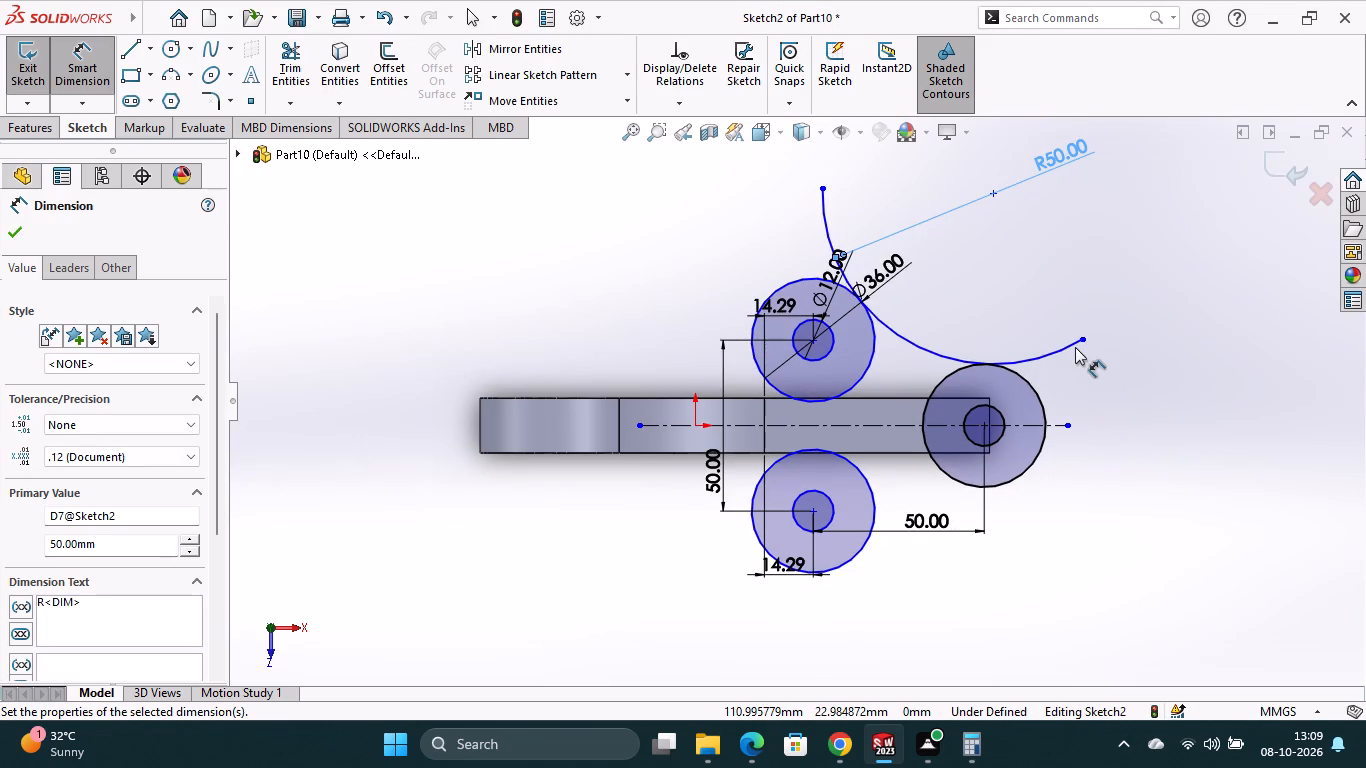
{"action": "key", "text": "Escape"}
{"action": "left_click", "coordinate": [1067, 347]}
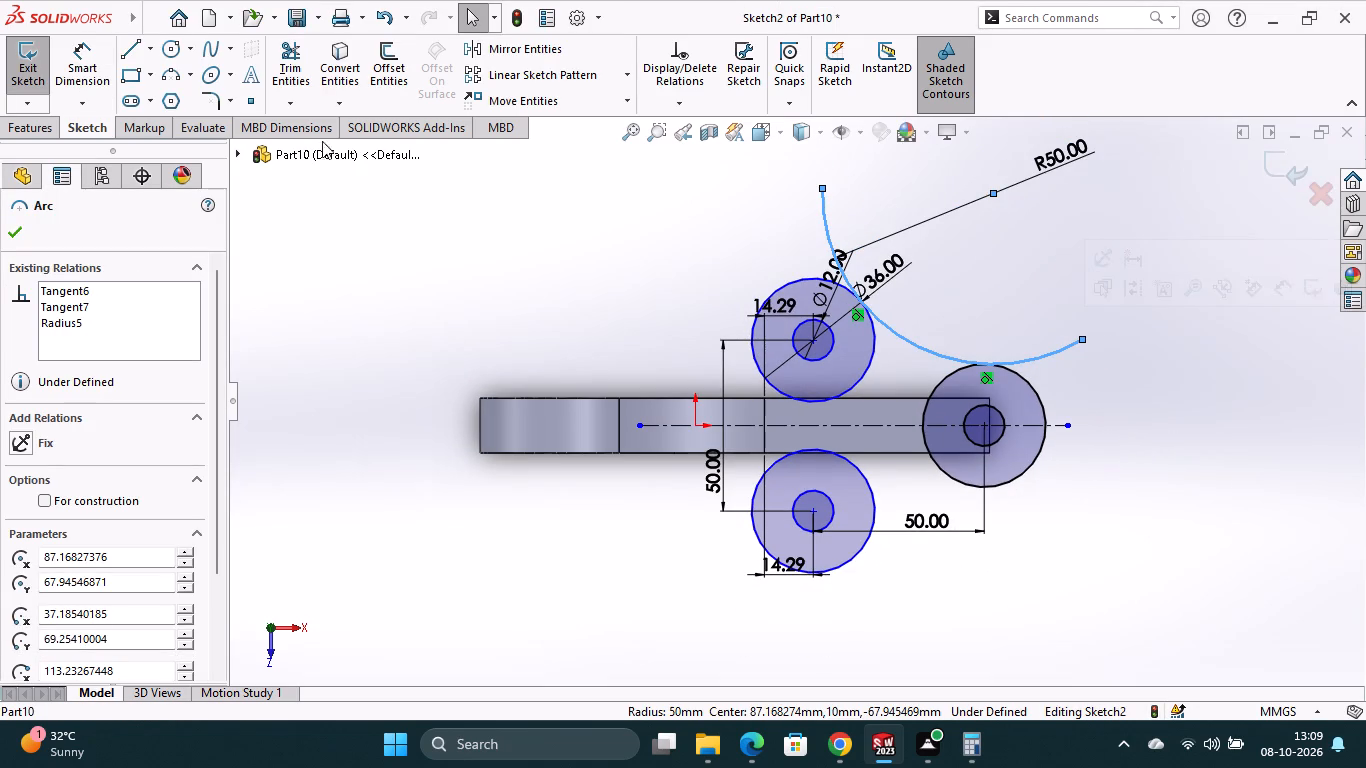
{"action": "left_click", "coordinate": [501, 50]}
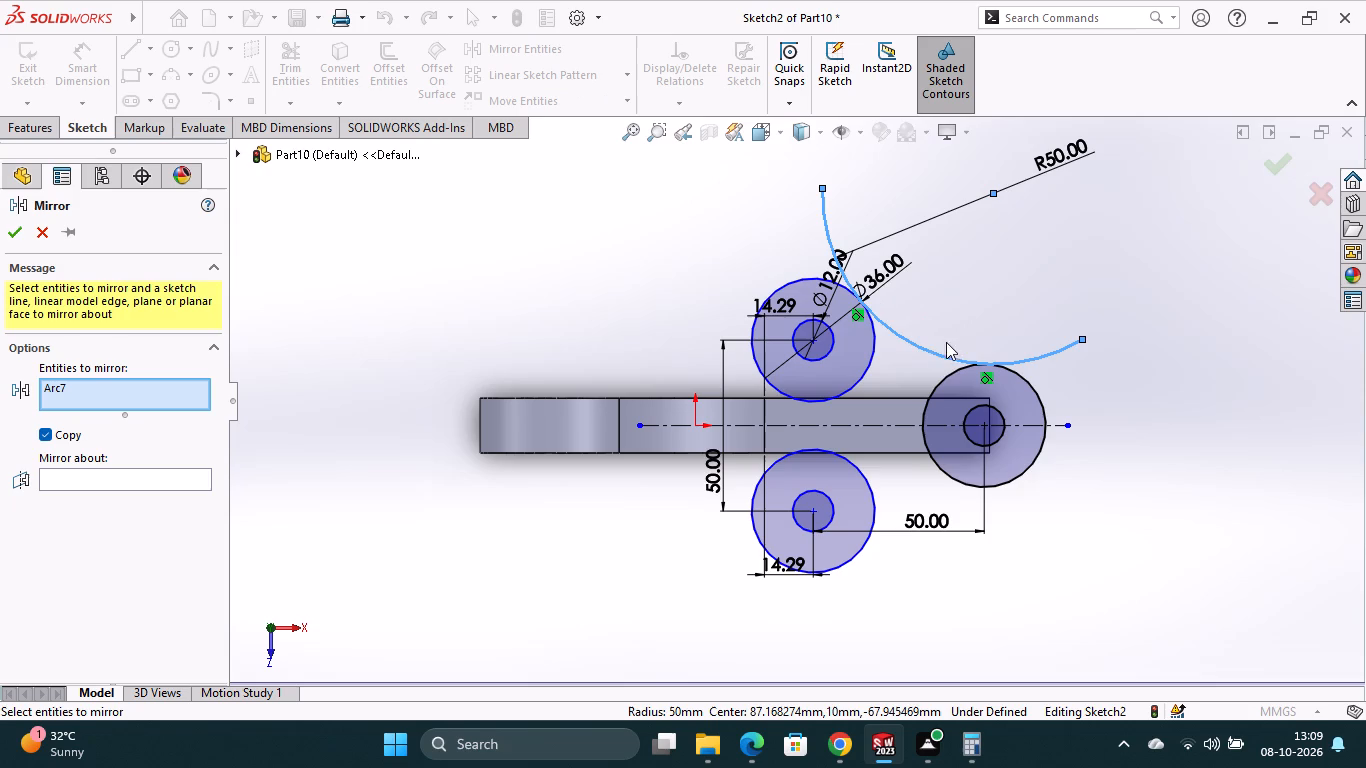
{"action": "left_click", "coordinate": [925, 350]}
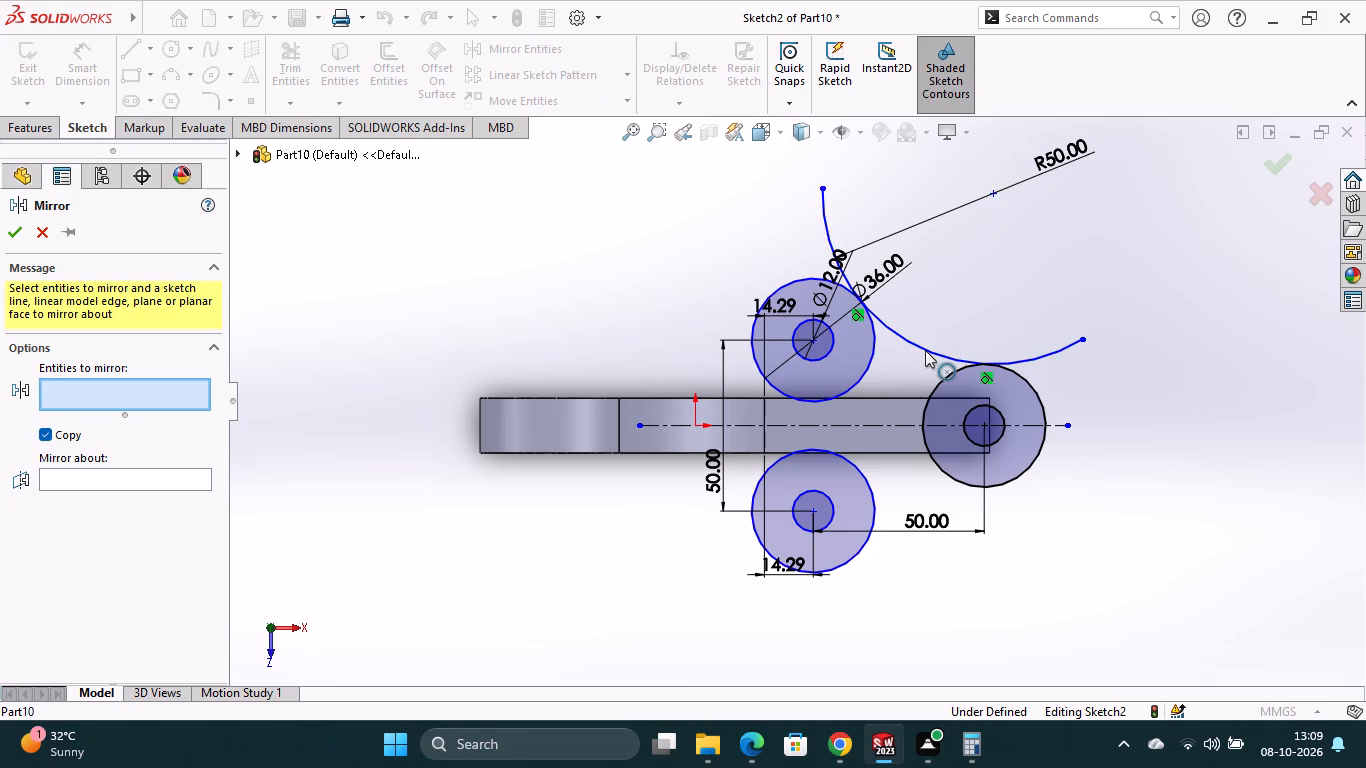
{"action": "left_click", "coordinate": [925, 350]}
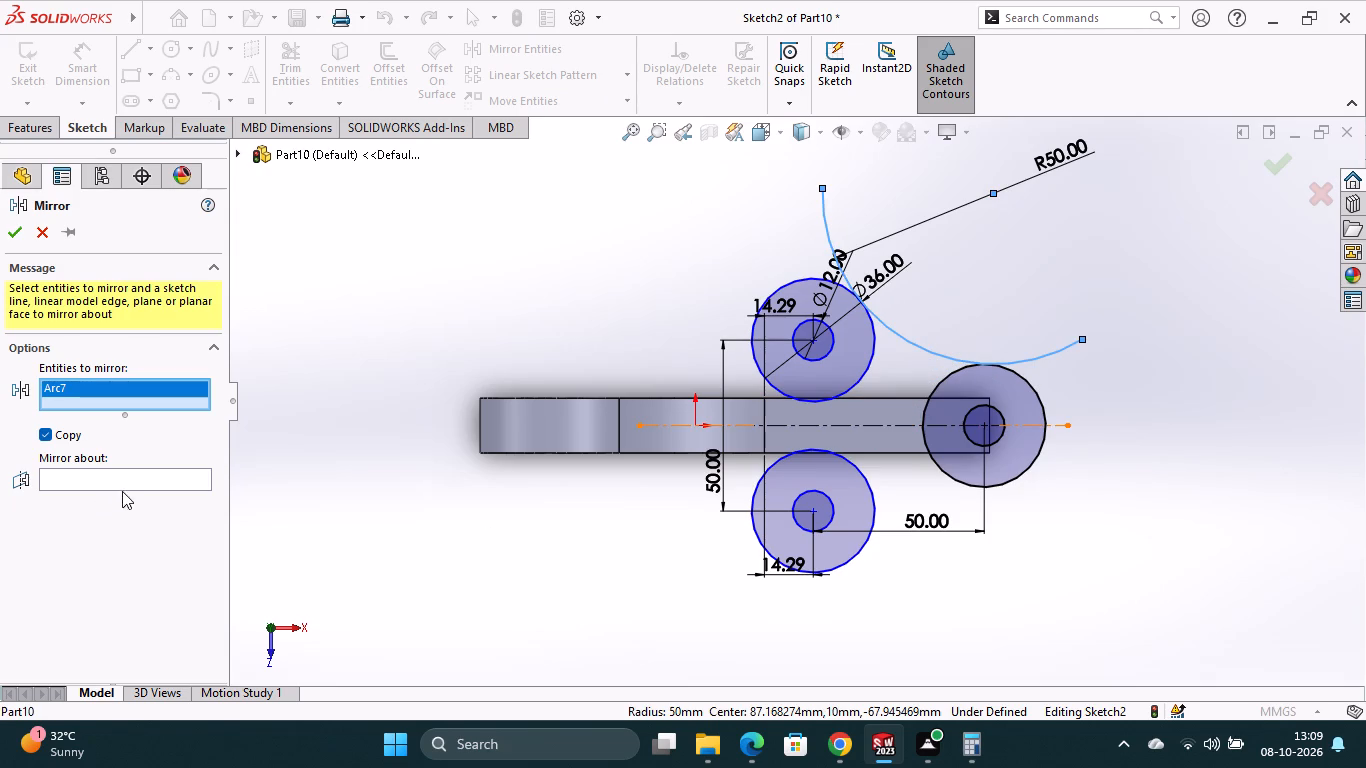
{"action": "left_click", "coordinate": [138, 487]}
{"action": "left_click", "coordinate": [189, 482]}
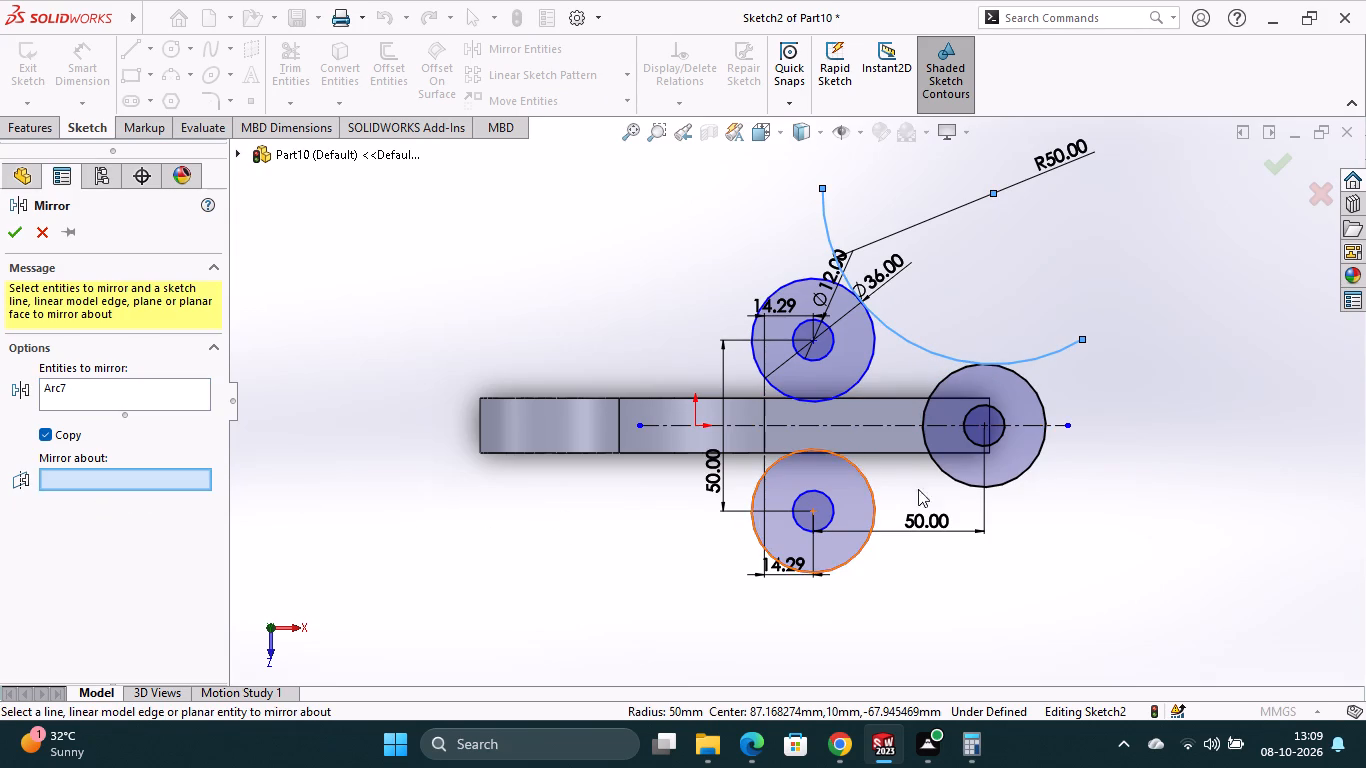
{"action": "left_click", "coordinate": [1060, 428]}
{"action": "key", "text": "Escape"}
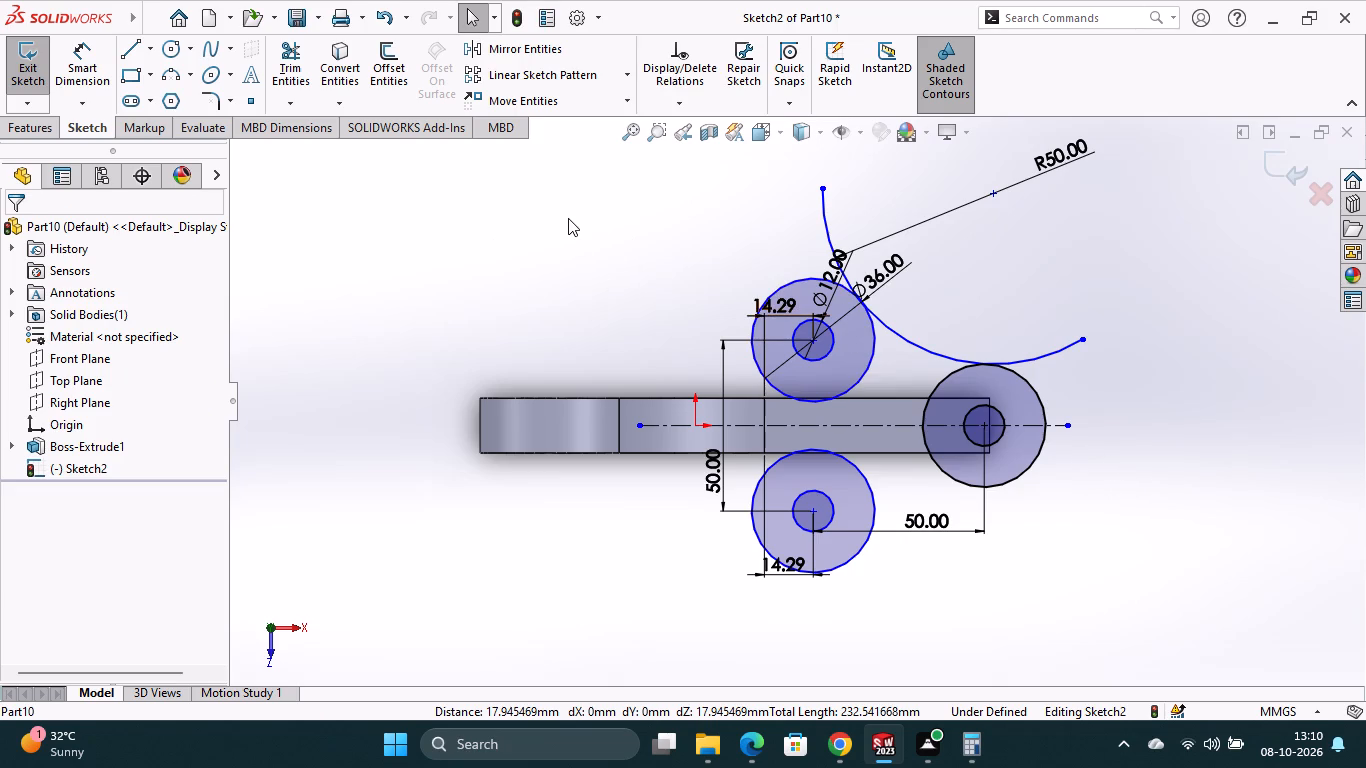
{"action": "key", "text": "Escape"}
Mirror the R50 tangent arc about the horizontal centerline, keeping the original arc.
{"action": "left_click", "coordinate": [907, 339]}
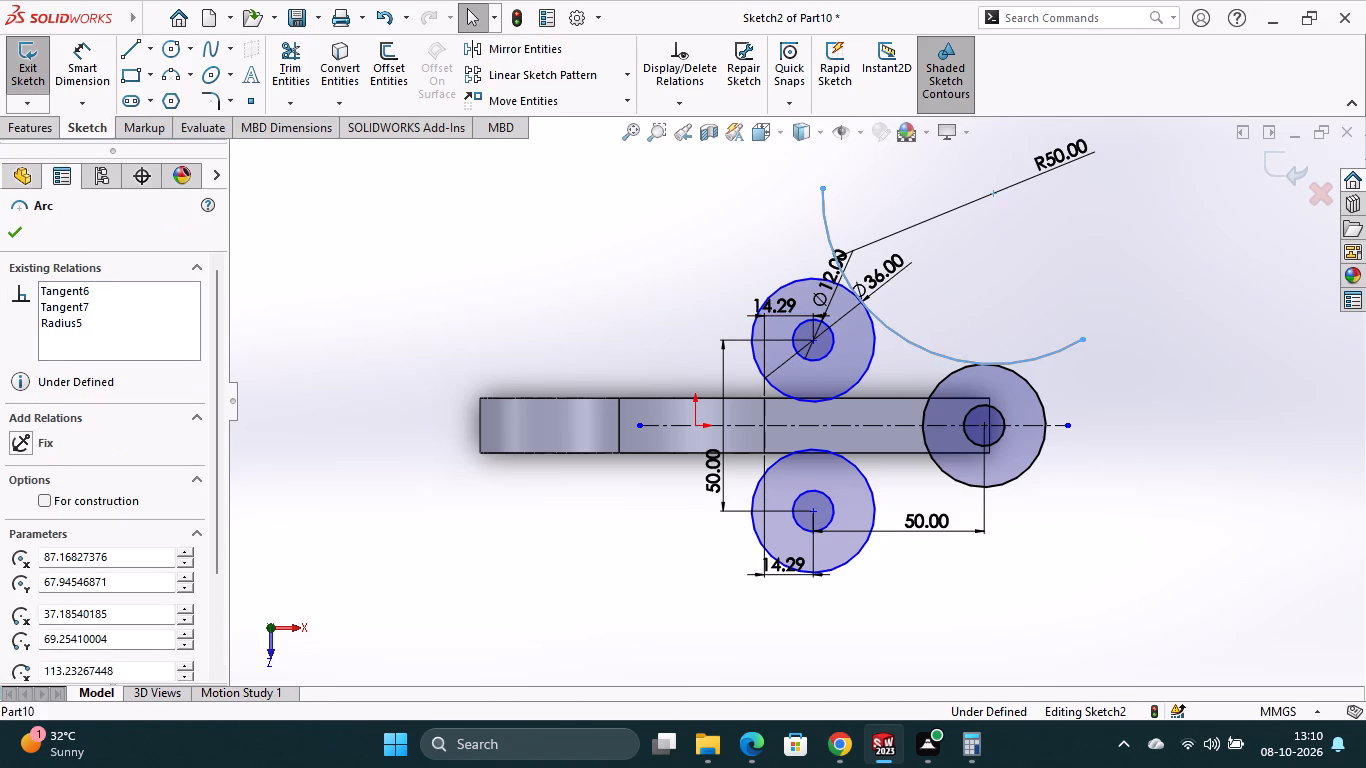
{"action": "key", "text": "Escape"}
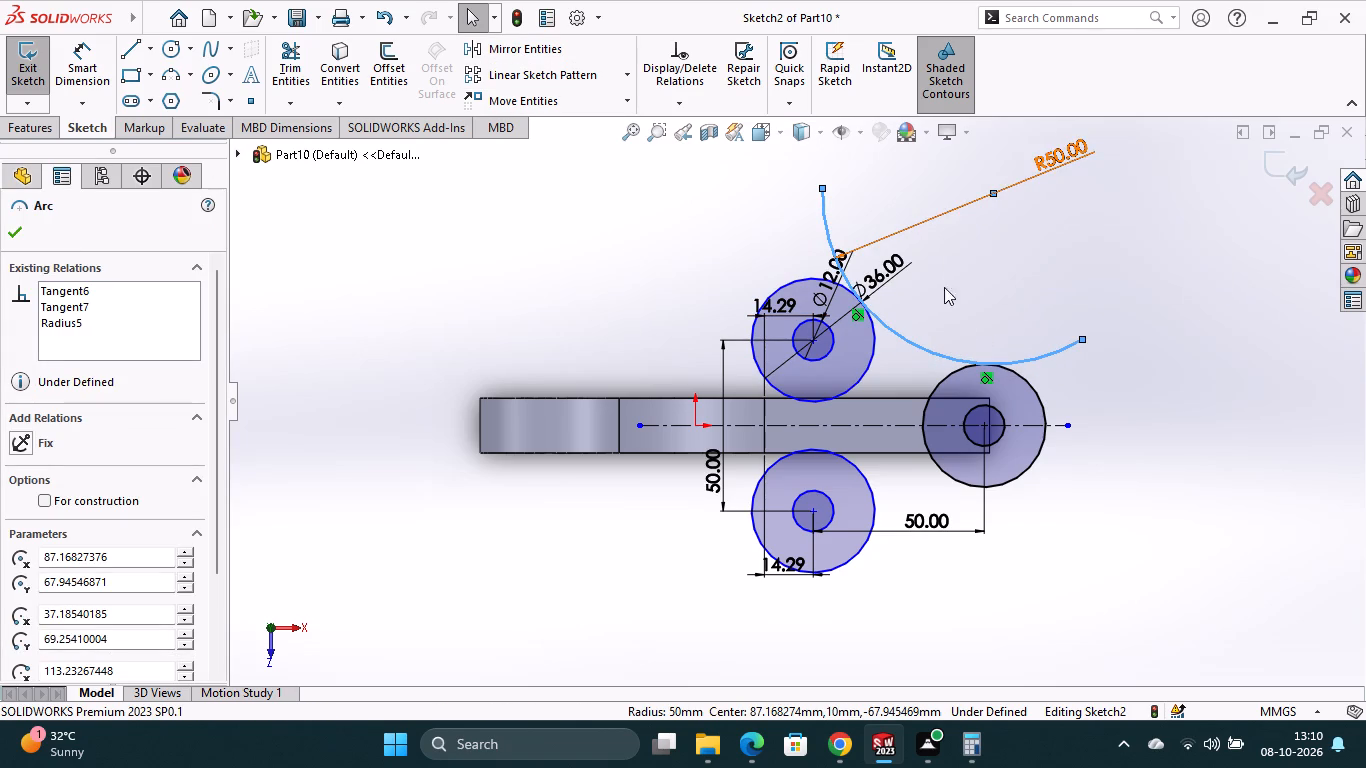
{"action": "left_click", "coordinate": [529, 46]}
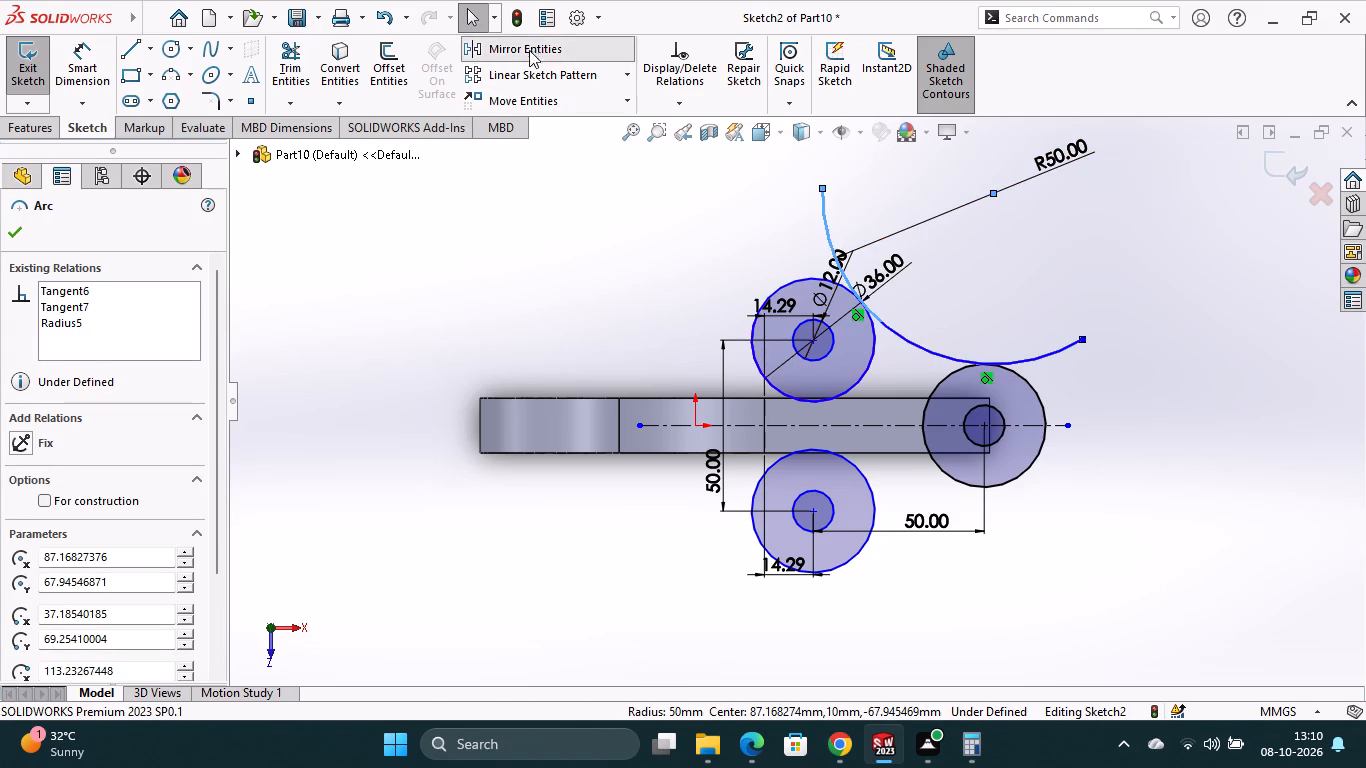
{"action": "left_click", "coordinate": [925, 348]}
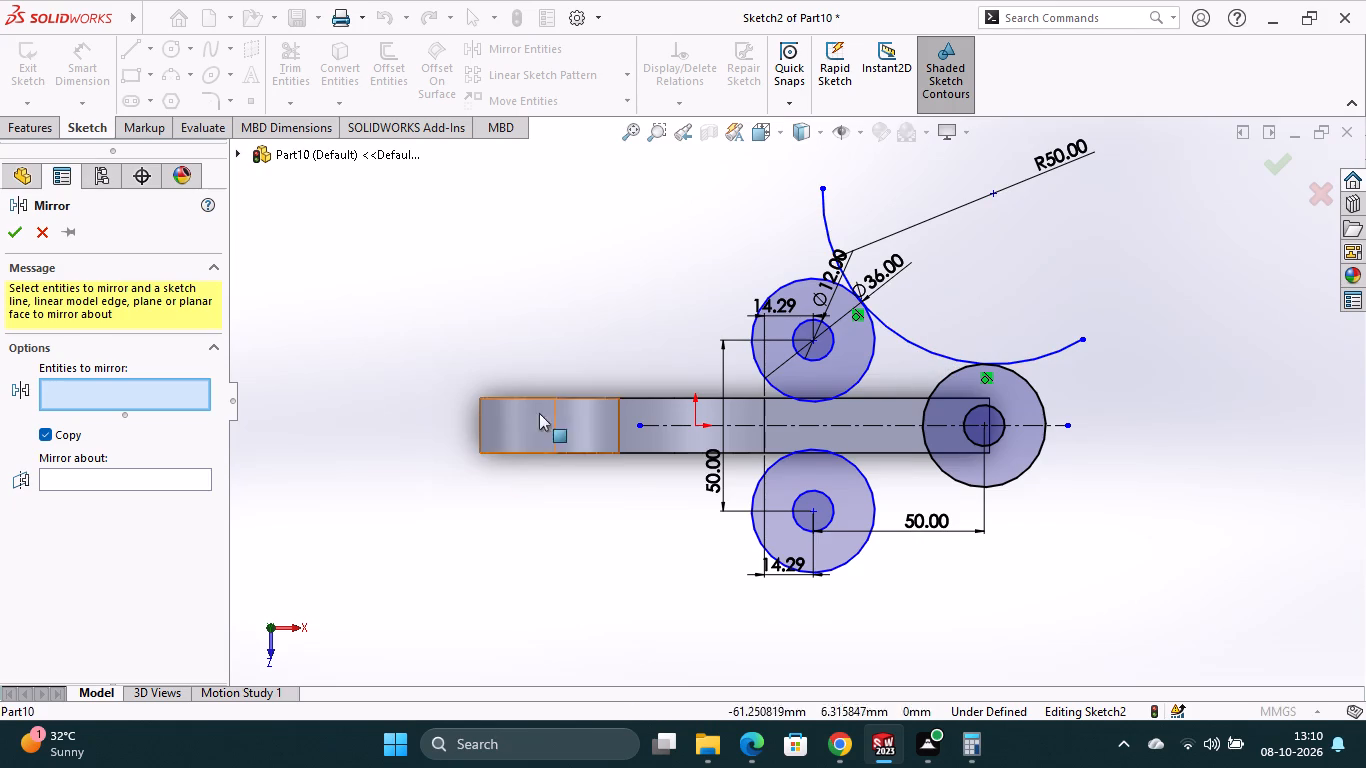
{"action": "left_click", "coordinate": [173, 485]}
{"action": "left_click", "coordinate": [129, 485]}
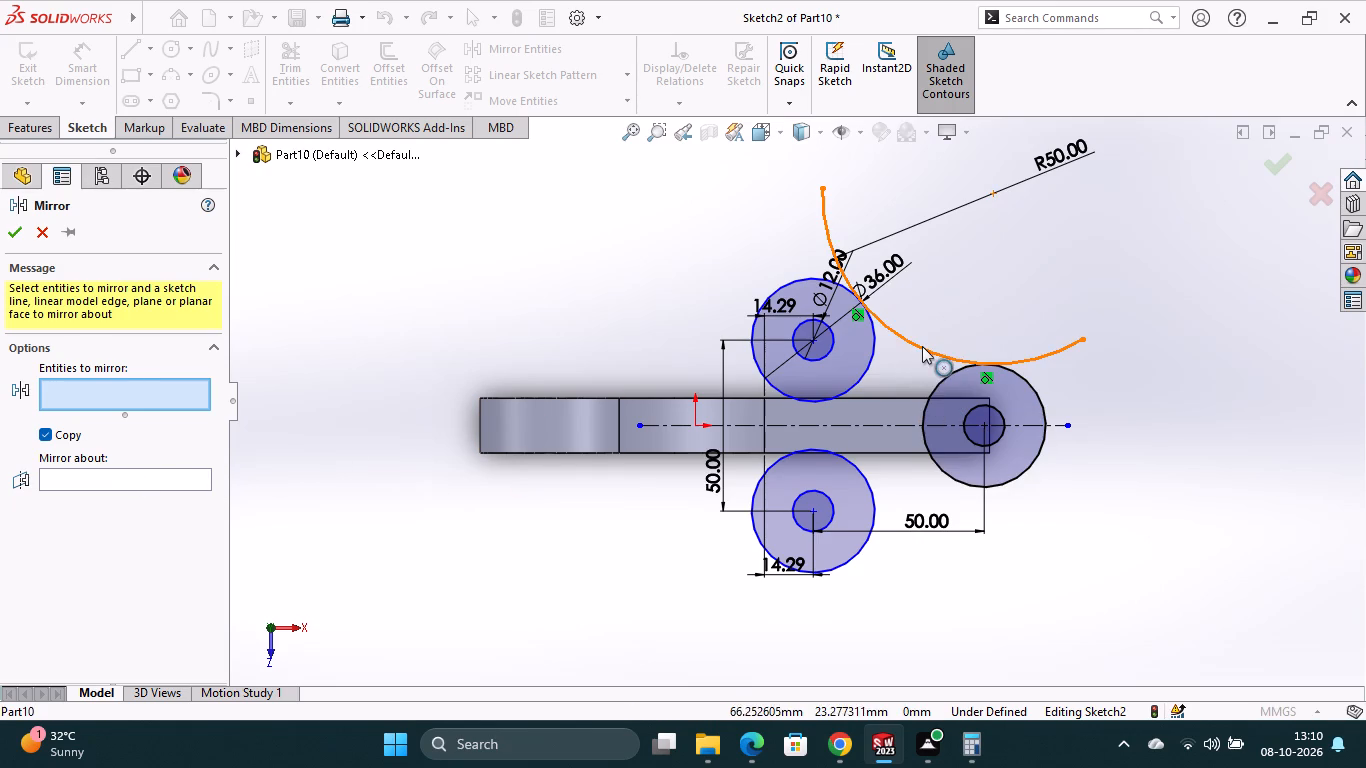
{"action": "left_click", "coordinate": [922, 346]}
{"action": "left_click", "coordinate": [136, 474]}
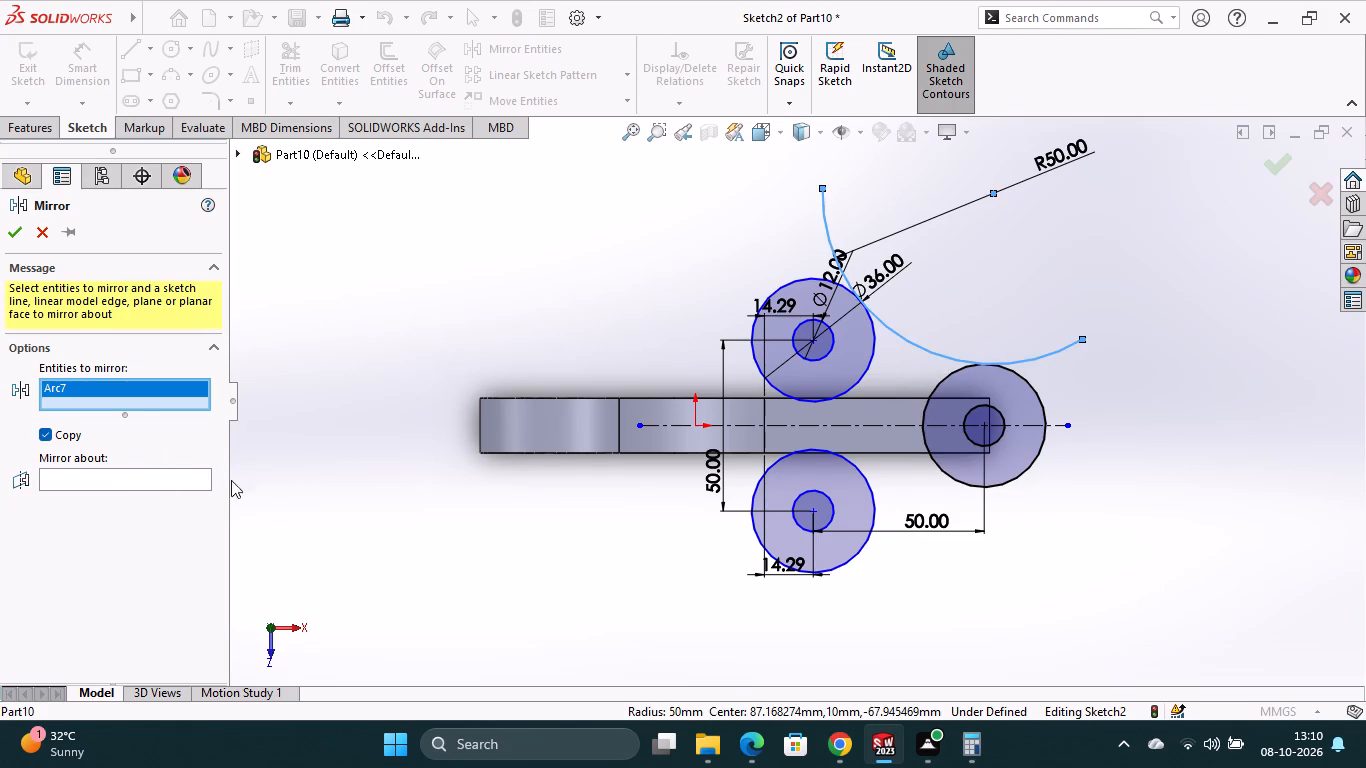
{"action": "left_click", "coordinate": [1064, 428]}
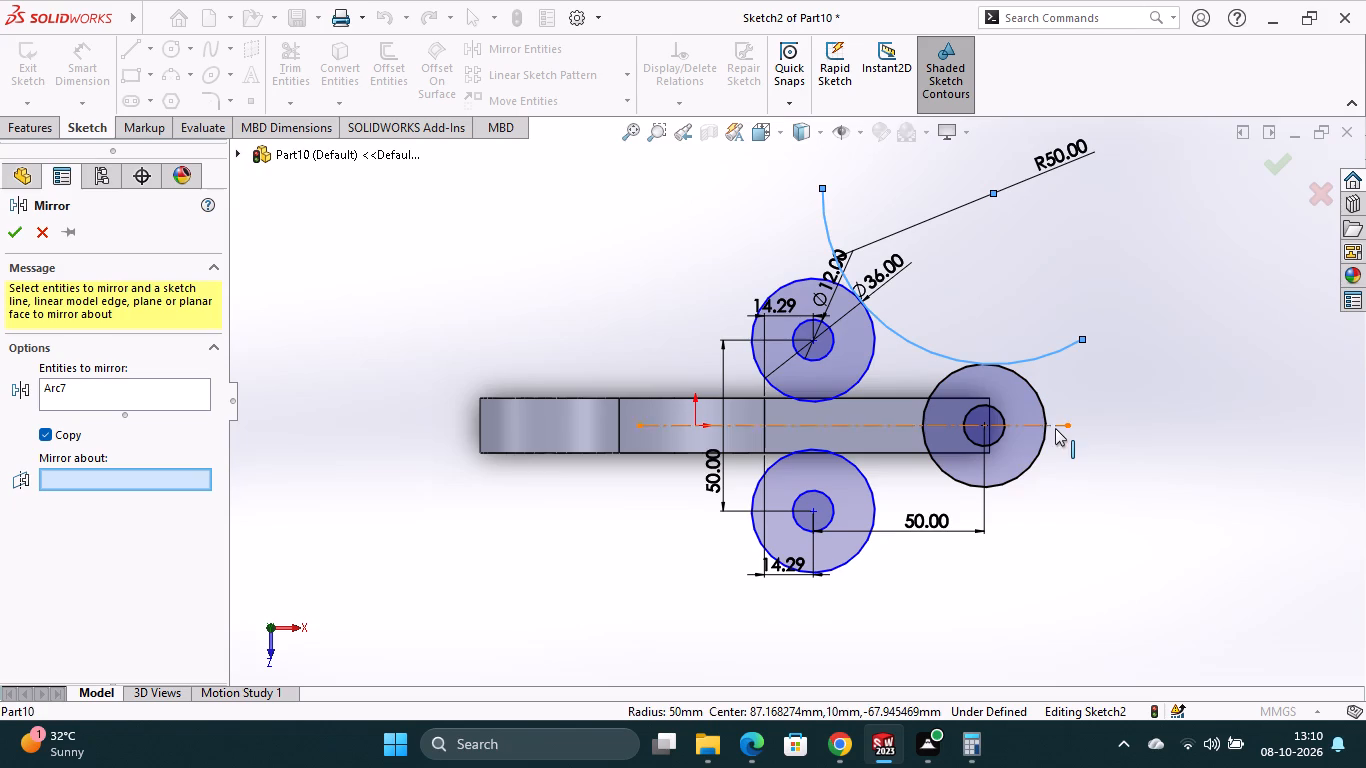
{"action": "left_click", "coordinate": [1056, 425]}
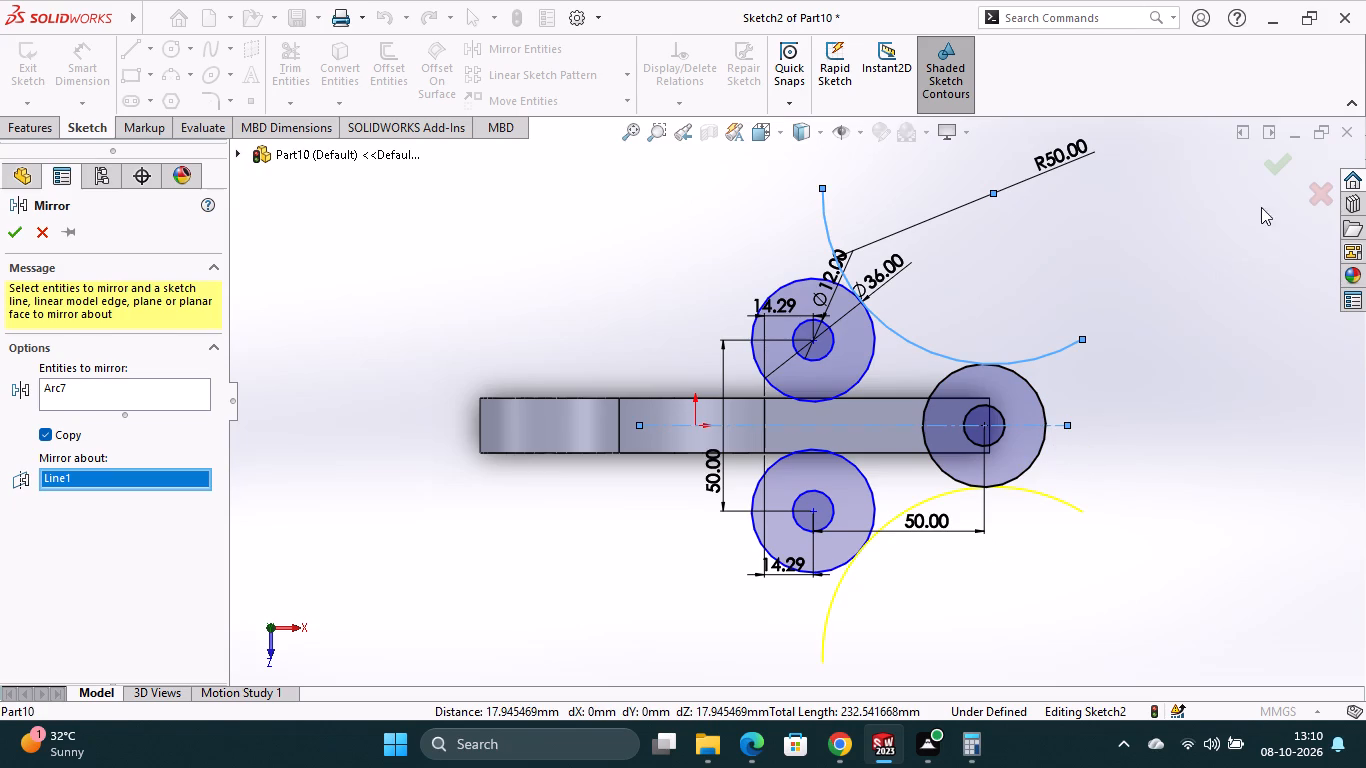
{"action": "left_click", "coordinate": [1274, 171]}
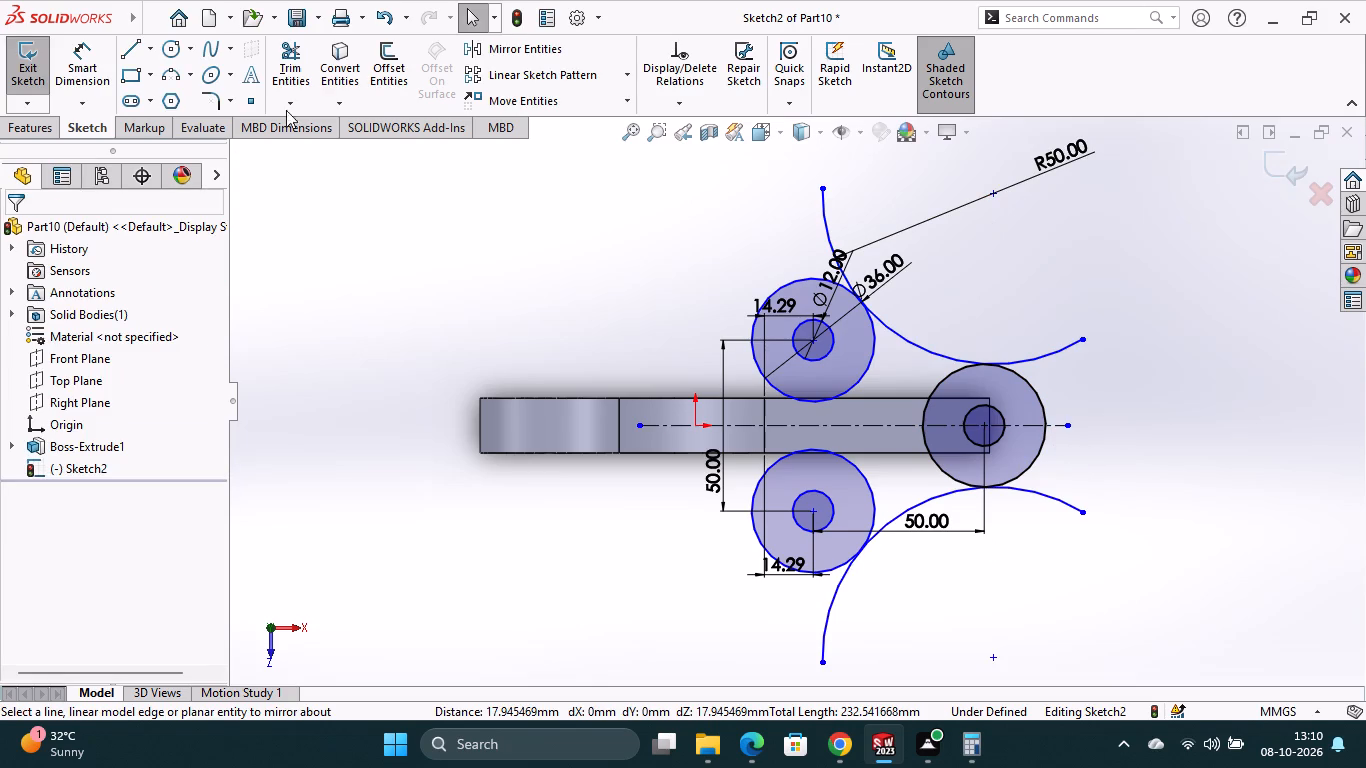
Trim the overhanging ends of both R50 arcs back to their tangent points on the outer circles.
{"action": "left_click", "coordinate": [297, 79]}
{"action": "left_click", "coordinate": [823, 210]}
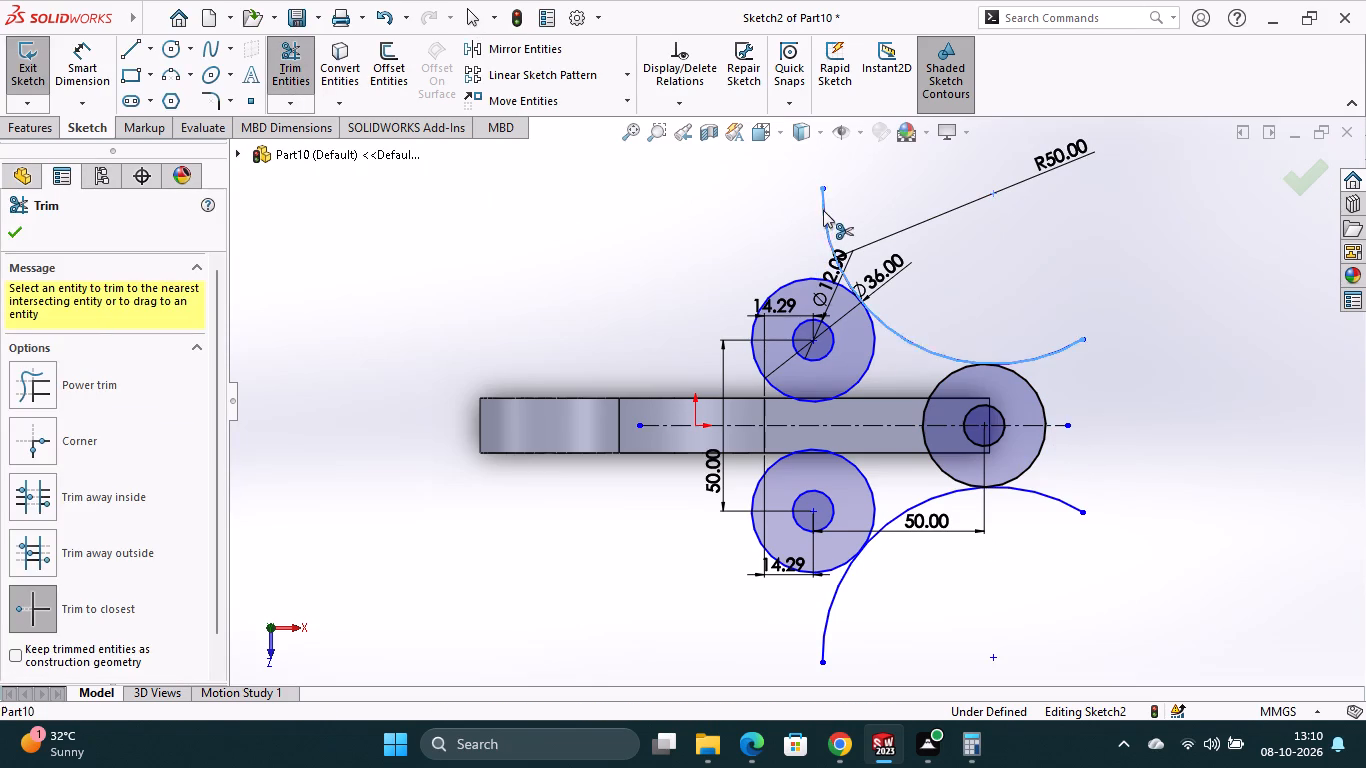
{"action": "left_click", "coordinate": [1054, 354]}
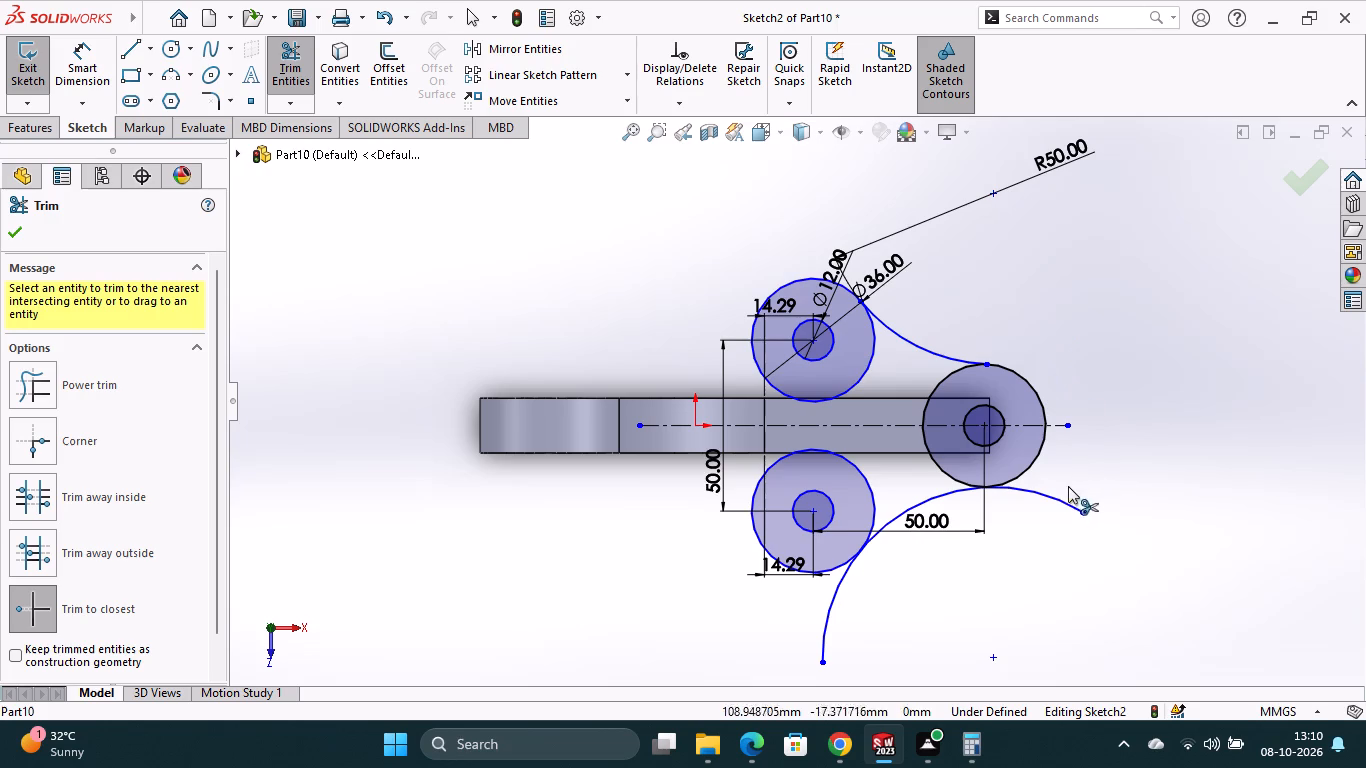
{"action": "left_click", "coordinate": [1057, 501]}
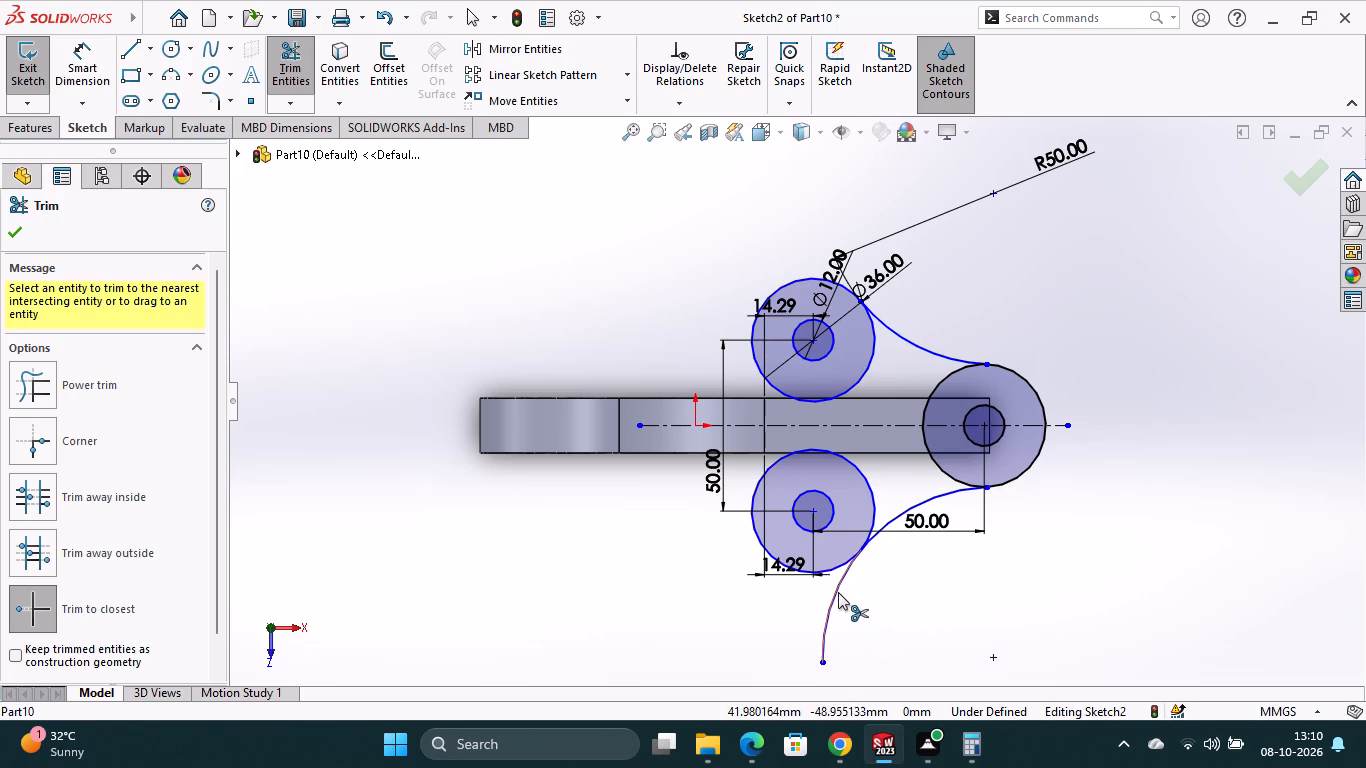
{"action": "left_click", "coordinate": [838, 591]}
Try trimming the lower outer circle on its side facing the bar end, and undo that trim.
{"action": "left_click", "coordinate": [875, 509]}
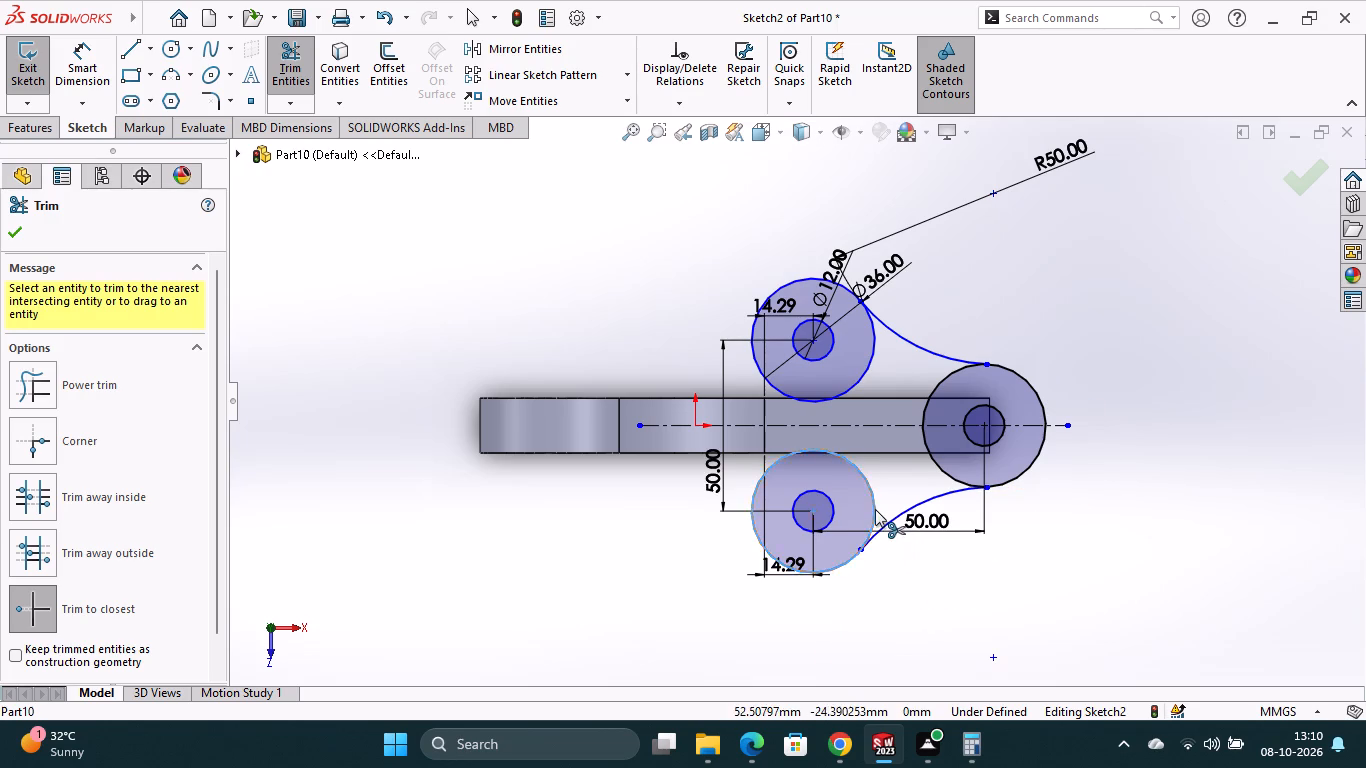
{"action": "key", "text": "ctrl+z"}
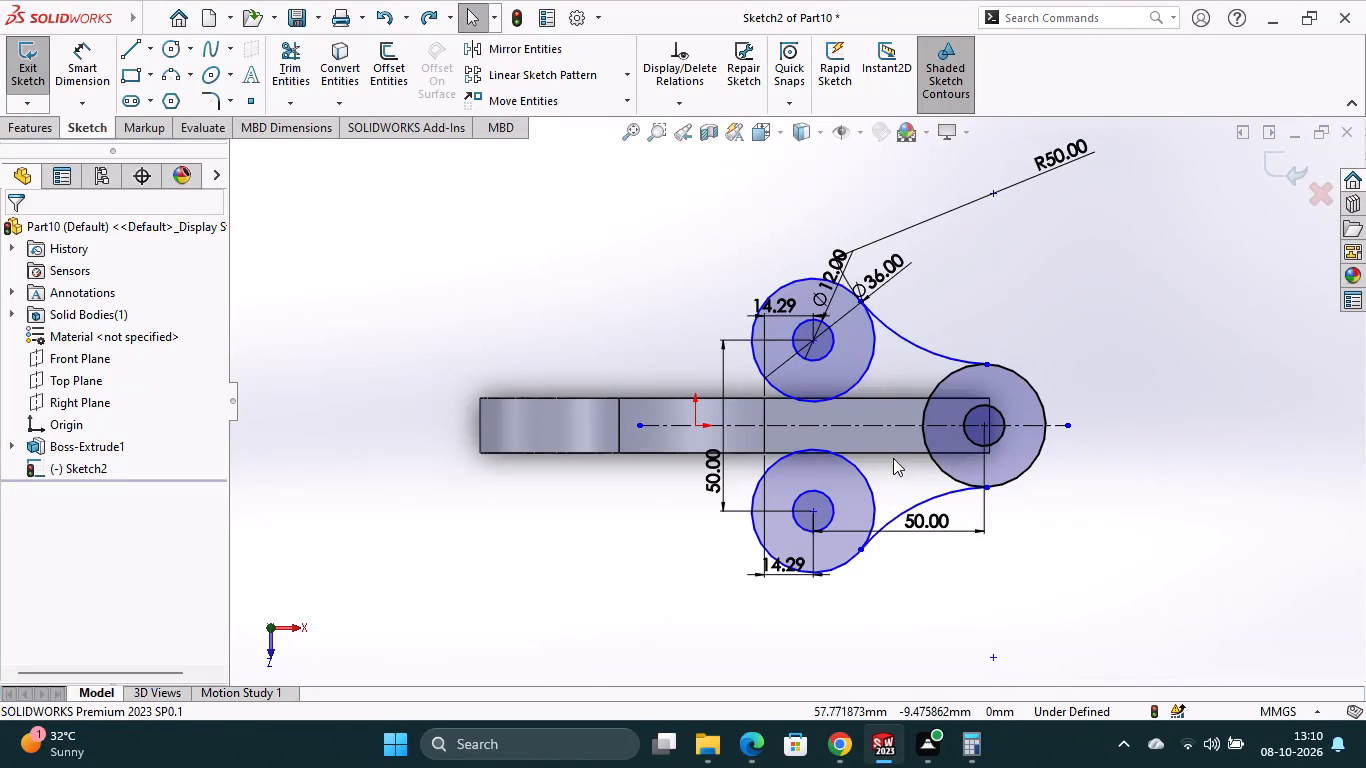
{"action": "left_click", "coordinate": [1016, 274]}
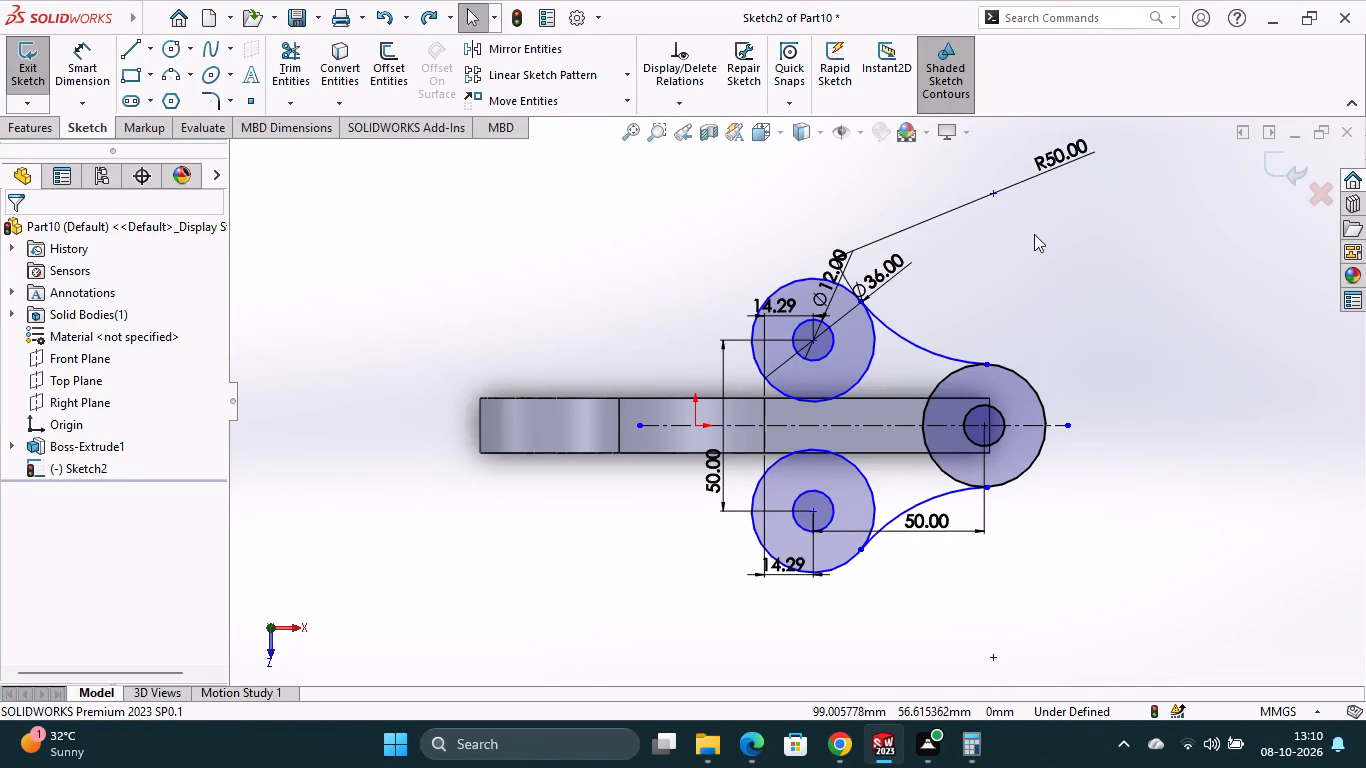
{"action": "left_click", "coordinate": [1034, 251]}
Sketch a vertical line about 50 mm long joining the leftmost points of the upper and lower outer circles.
{"action": "left_click", "coordinate": [138, 46]}
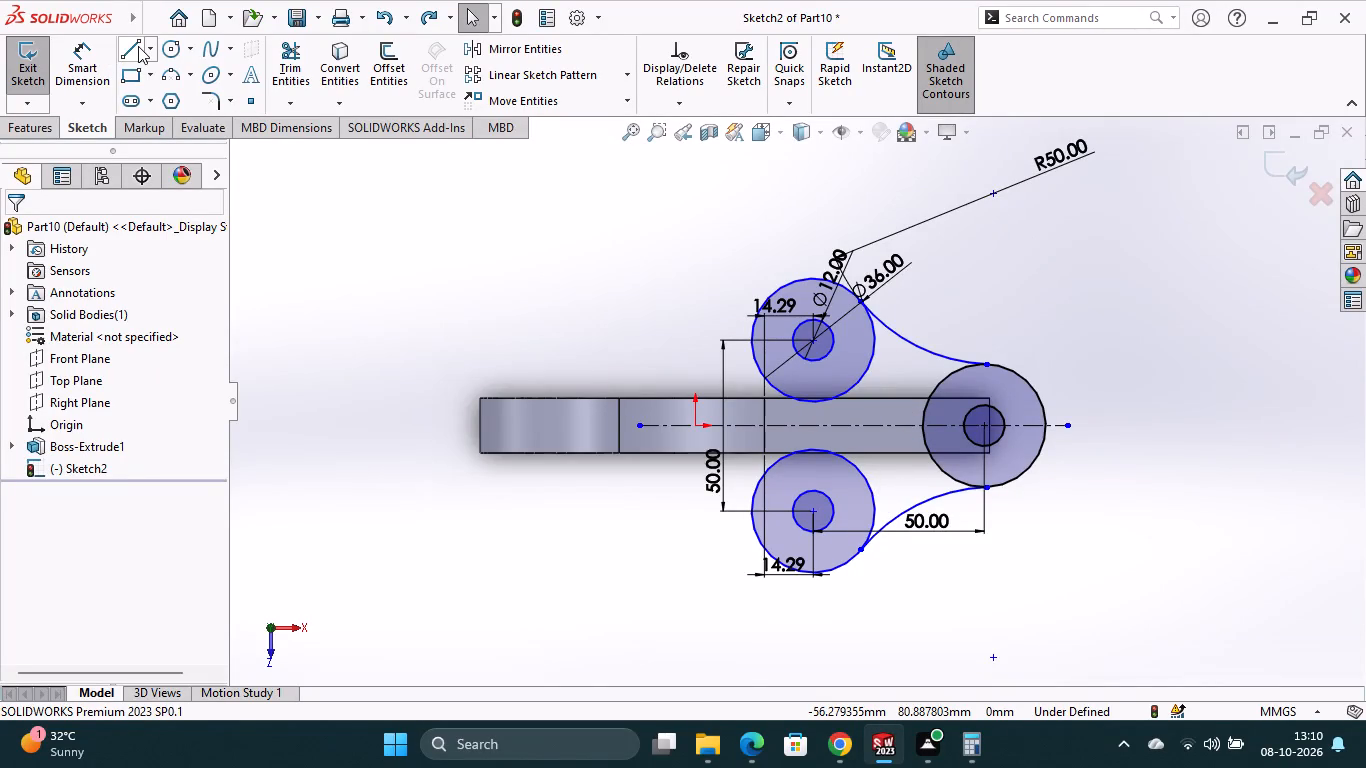
{"action": "left_click", "coordinate": [752, 343]}
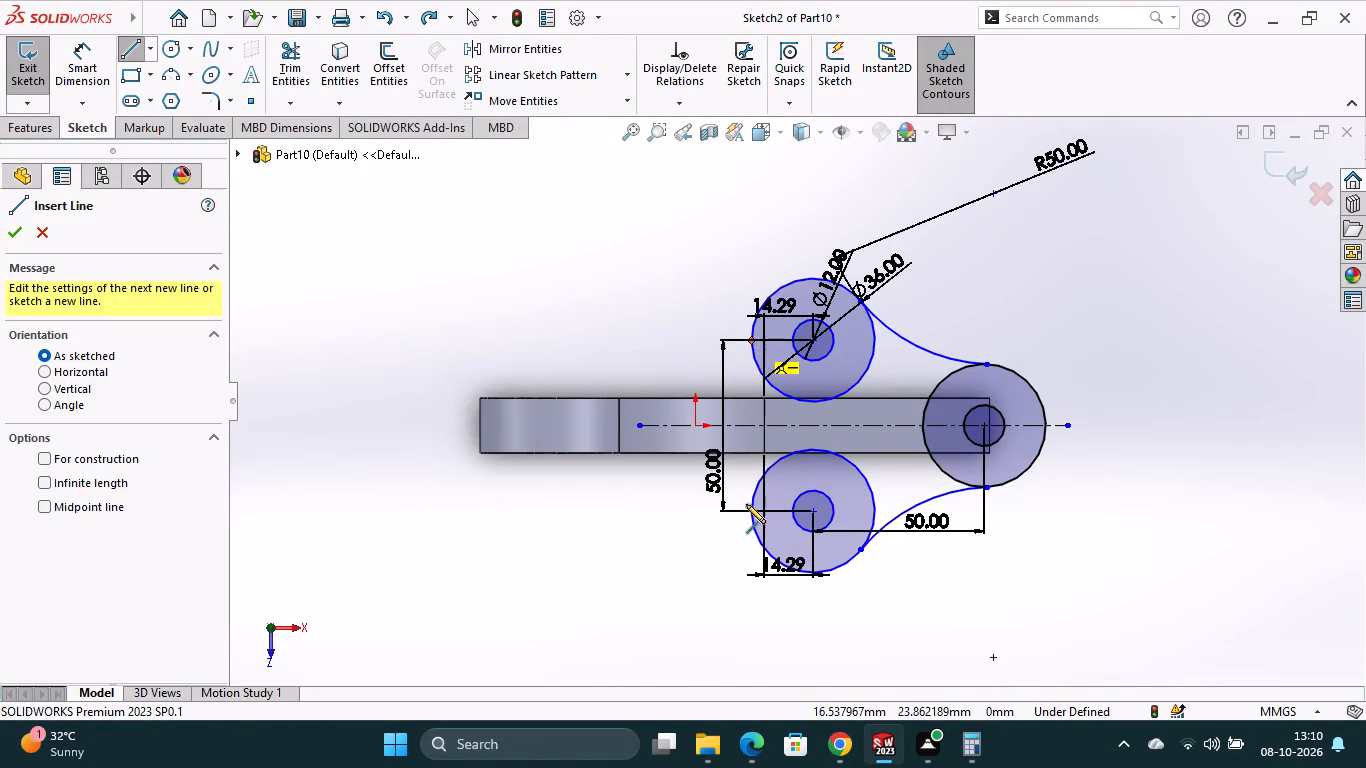
{"action": "left_click", "coordinate": [749, 514]}
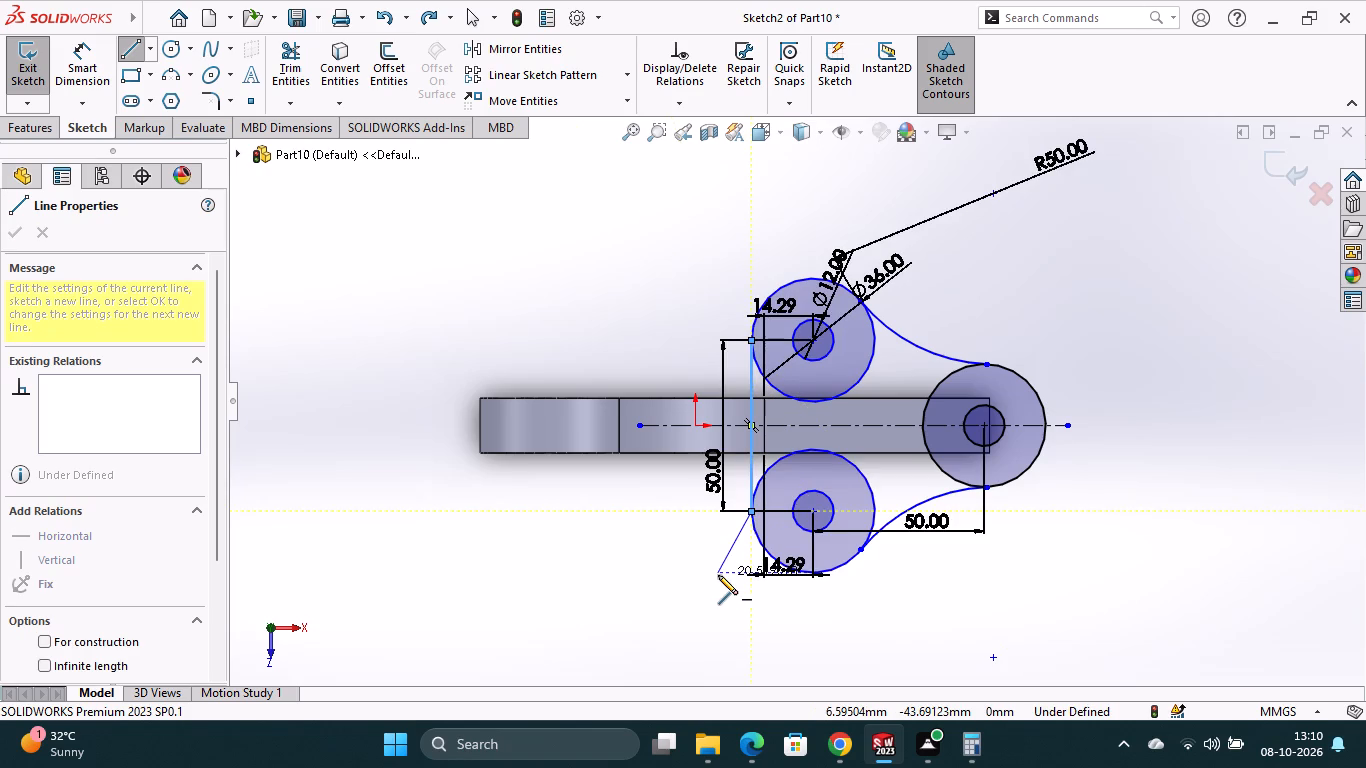
{"action": "key", "text": "Escape"}
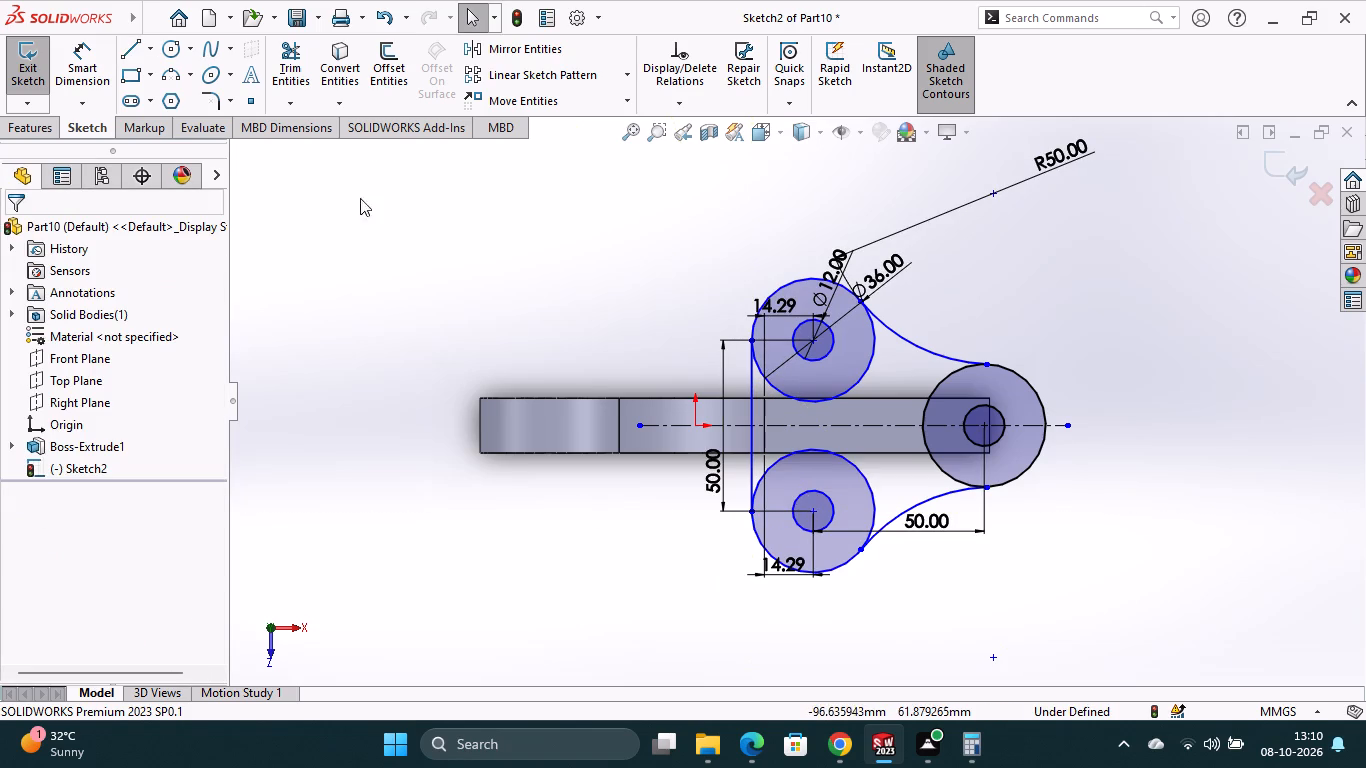
Trim the inner portions of all three outer circles, leaving one closed outline around the three holes.
{"action": "left_click", "coordinate": [294, 71]}
{"action": "left_click", "coordinate": [760, 476]}
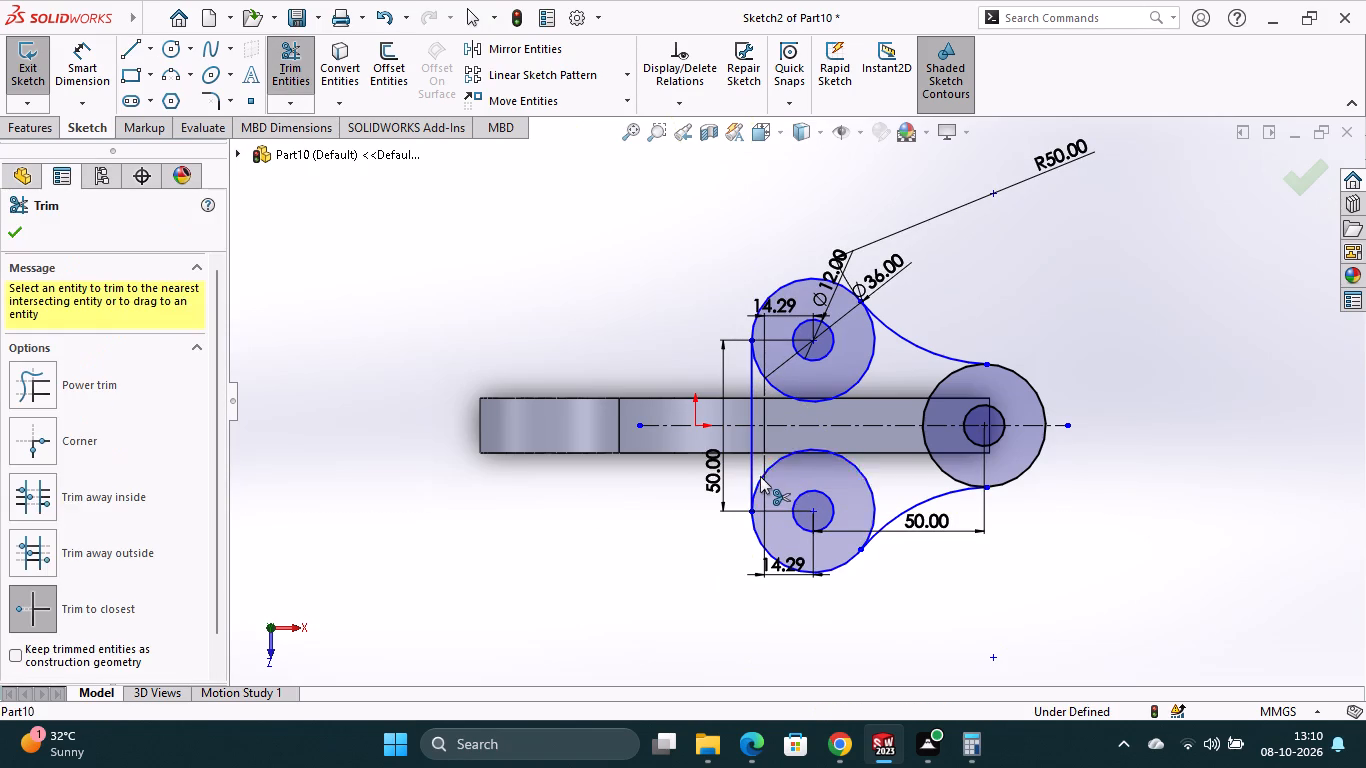
{"action": "left_click", "coordinate": [865, 367]}
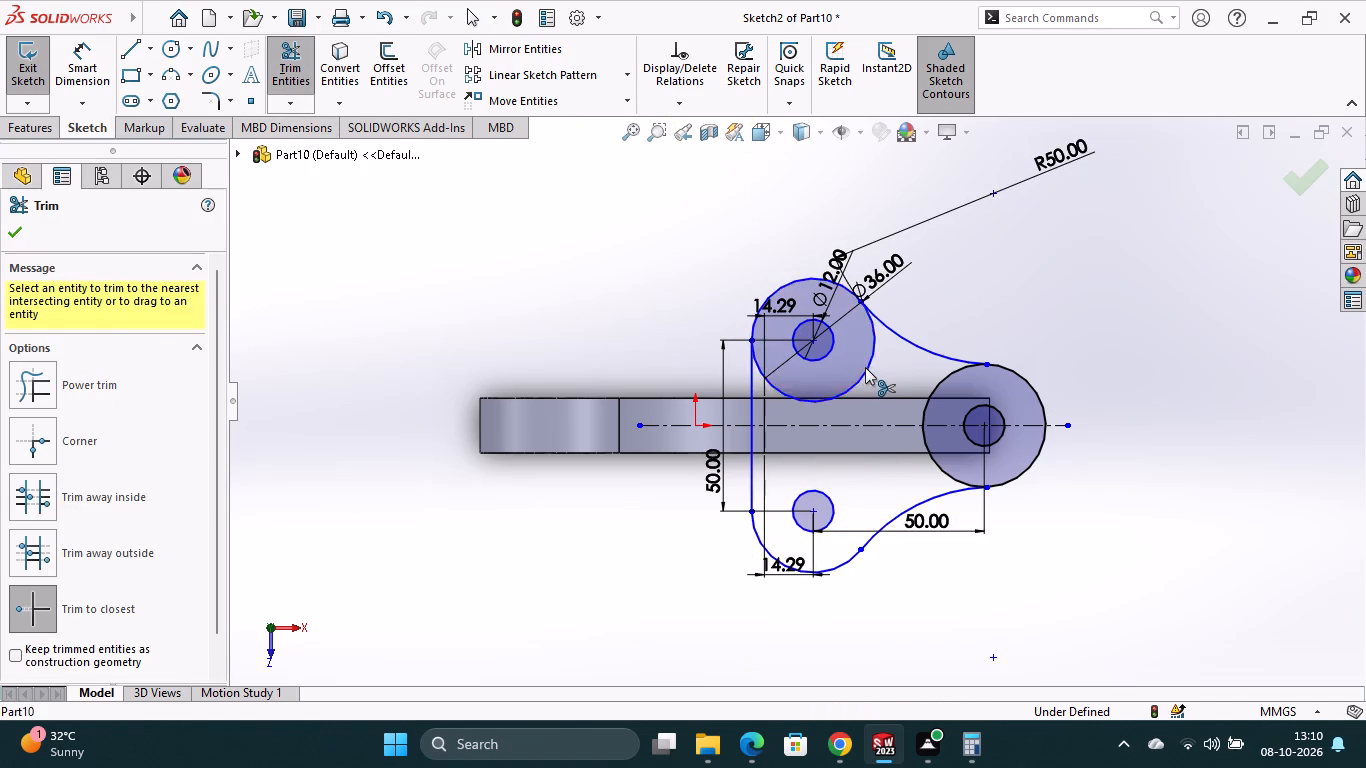
{"action": "left_click", "coordinate": [954, 378]}
{"action": "left_click", "coordinate": [943, 472]}
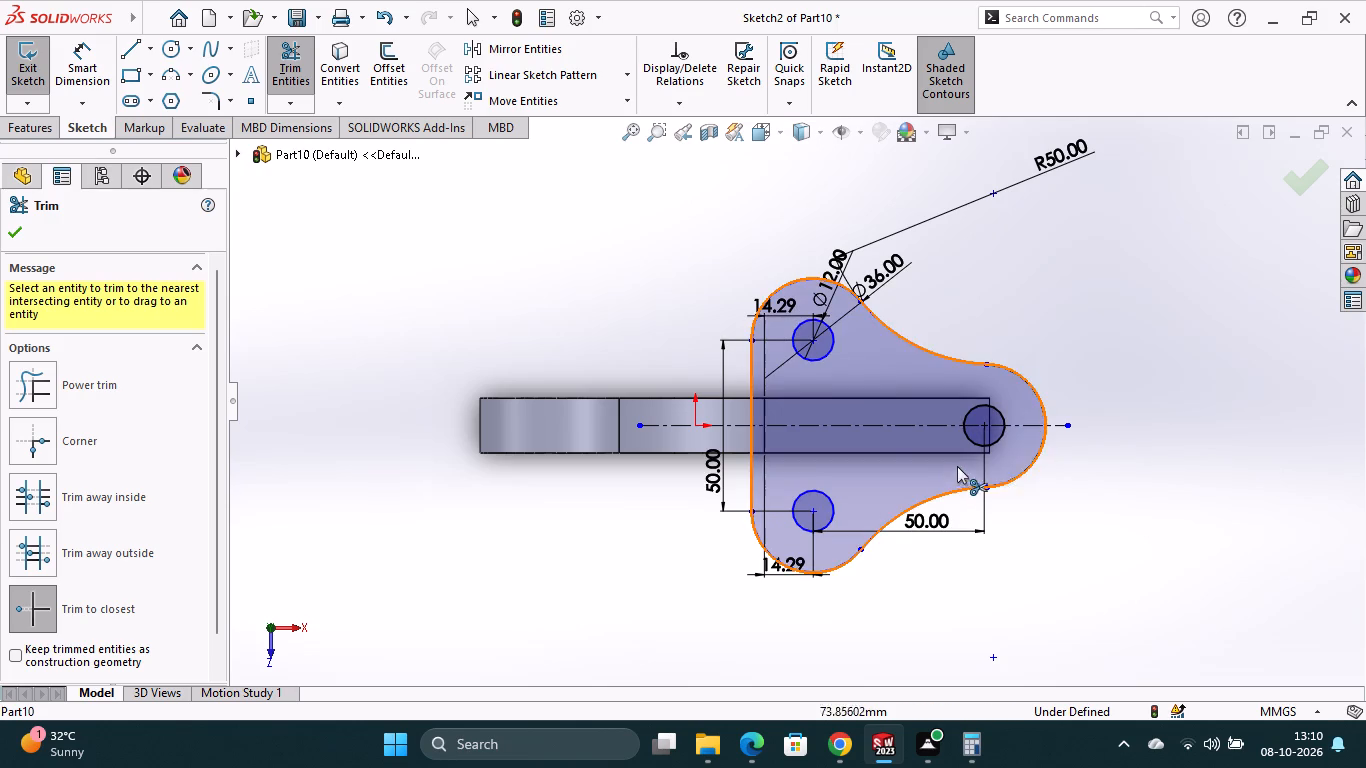
{"action": "key", "text": "Escape"}
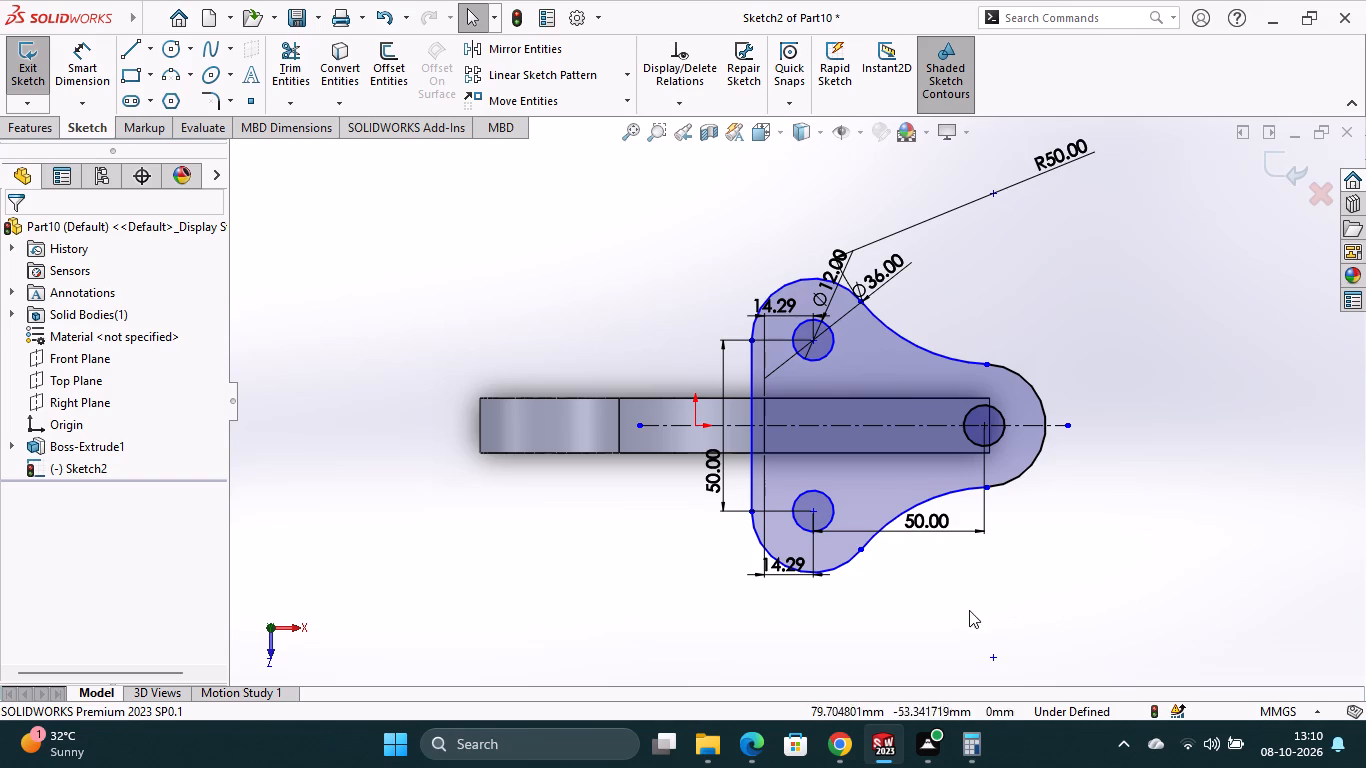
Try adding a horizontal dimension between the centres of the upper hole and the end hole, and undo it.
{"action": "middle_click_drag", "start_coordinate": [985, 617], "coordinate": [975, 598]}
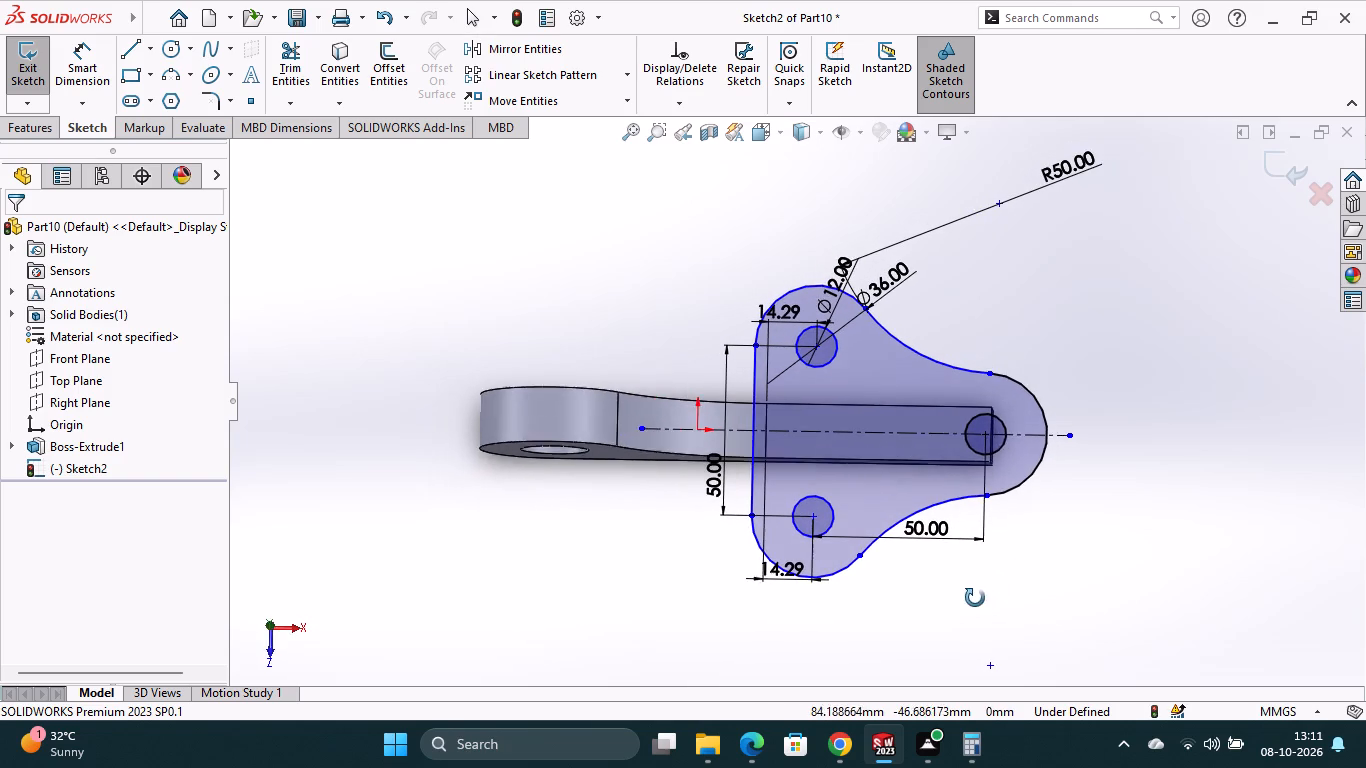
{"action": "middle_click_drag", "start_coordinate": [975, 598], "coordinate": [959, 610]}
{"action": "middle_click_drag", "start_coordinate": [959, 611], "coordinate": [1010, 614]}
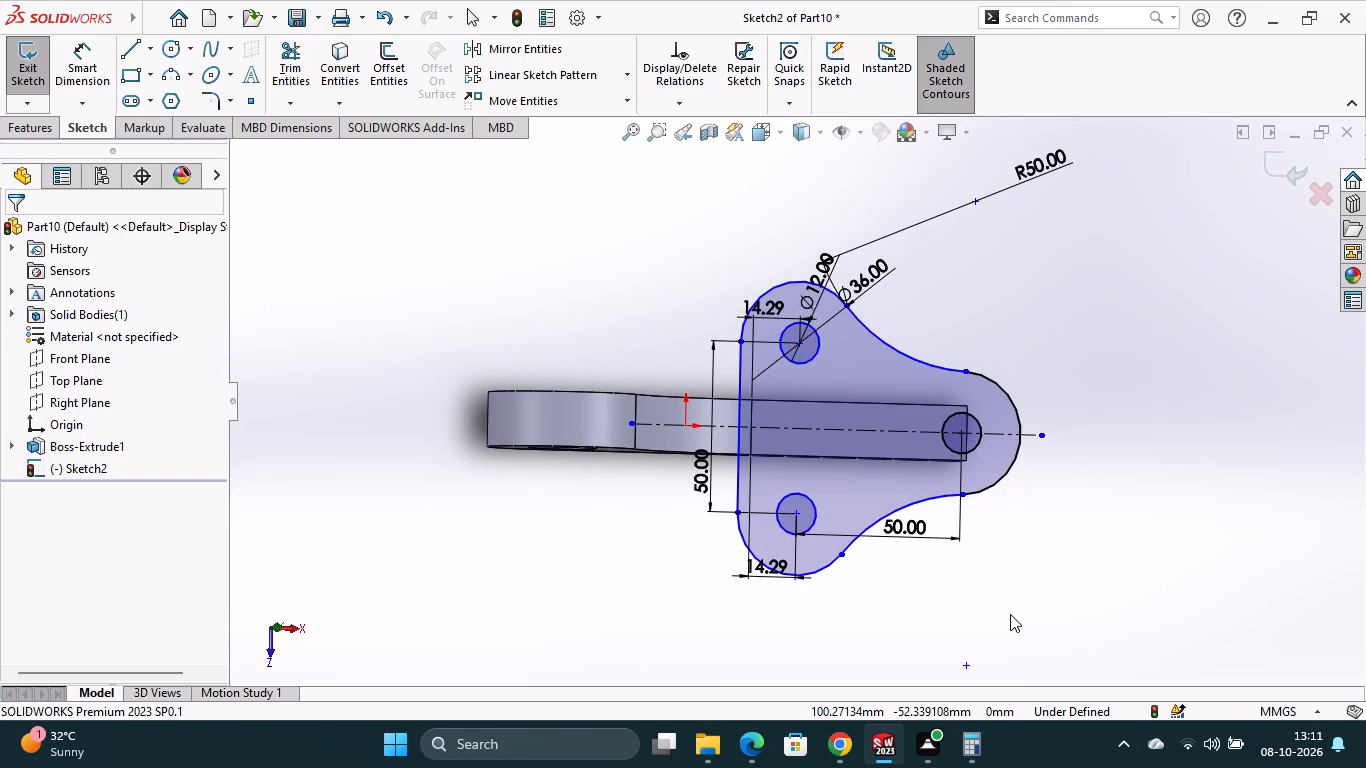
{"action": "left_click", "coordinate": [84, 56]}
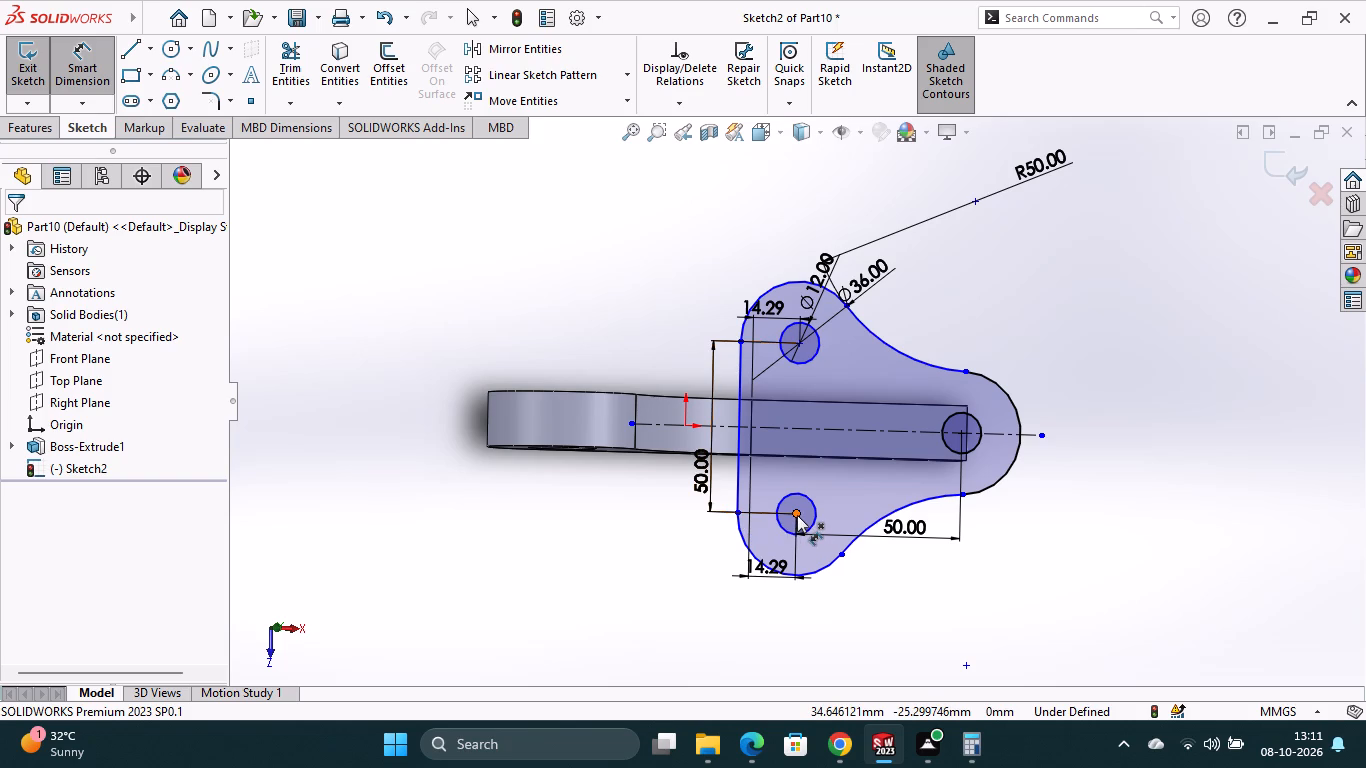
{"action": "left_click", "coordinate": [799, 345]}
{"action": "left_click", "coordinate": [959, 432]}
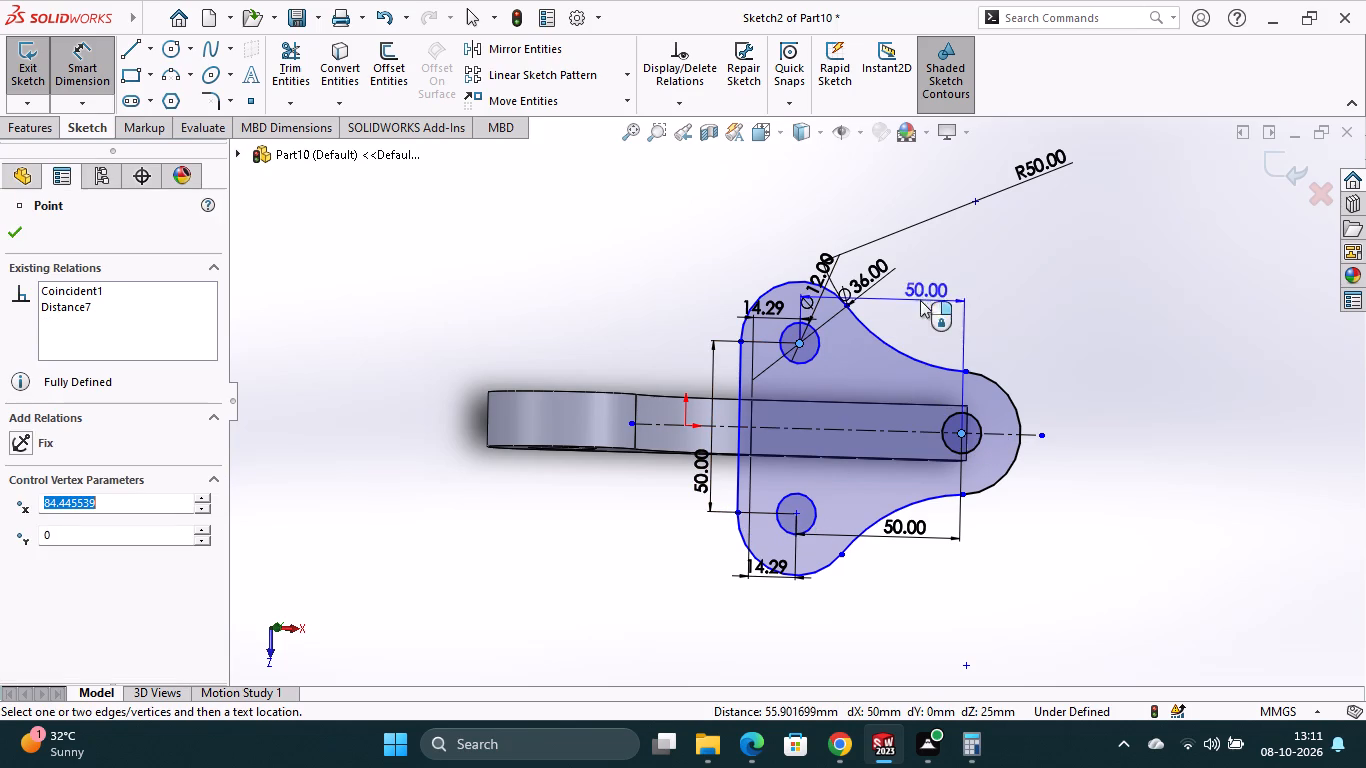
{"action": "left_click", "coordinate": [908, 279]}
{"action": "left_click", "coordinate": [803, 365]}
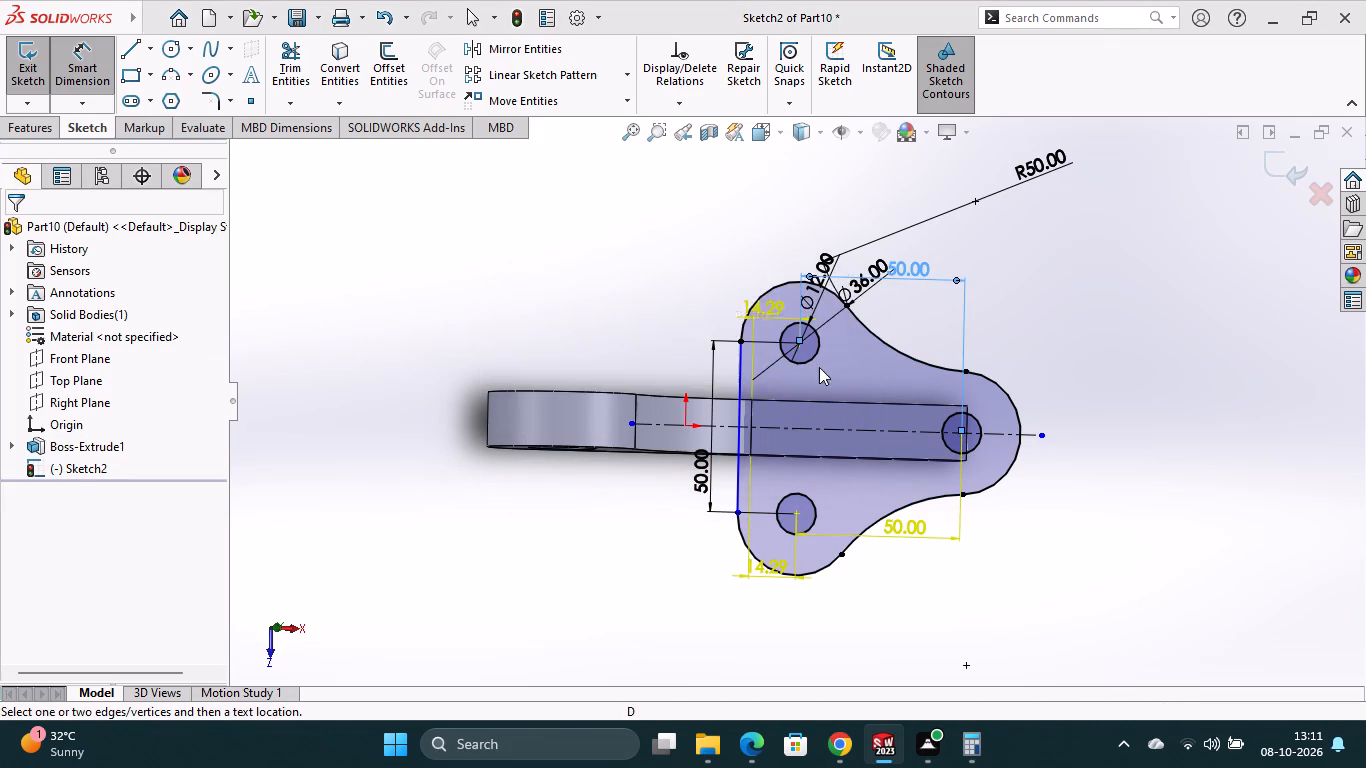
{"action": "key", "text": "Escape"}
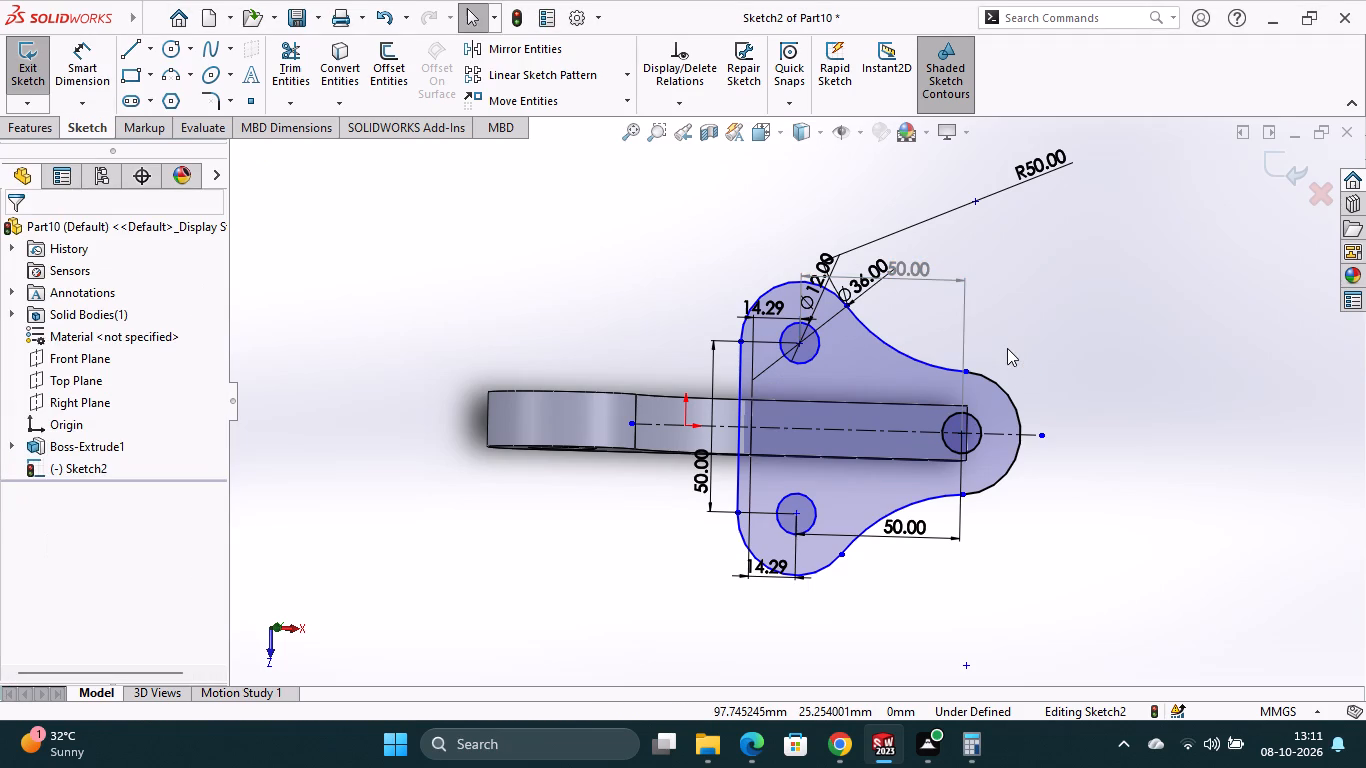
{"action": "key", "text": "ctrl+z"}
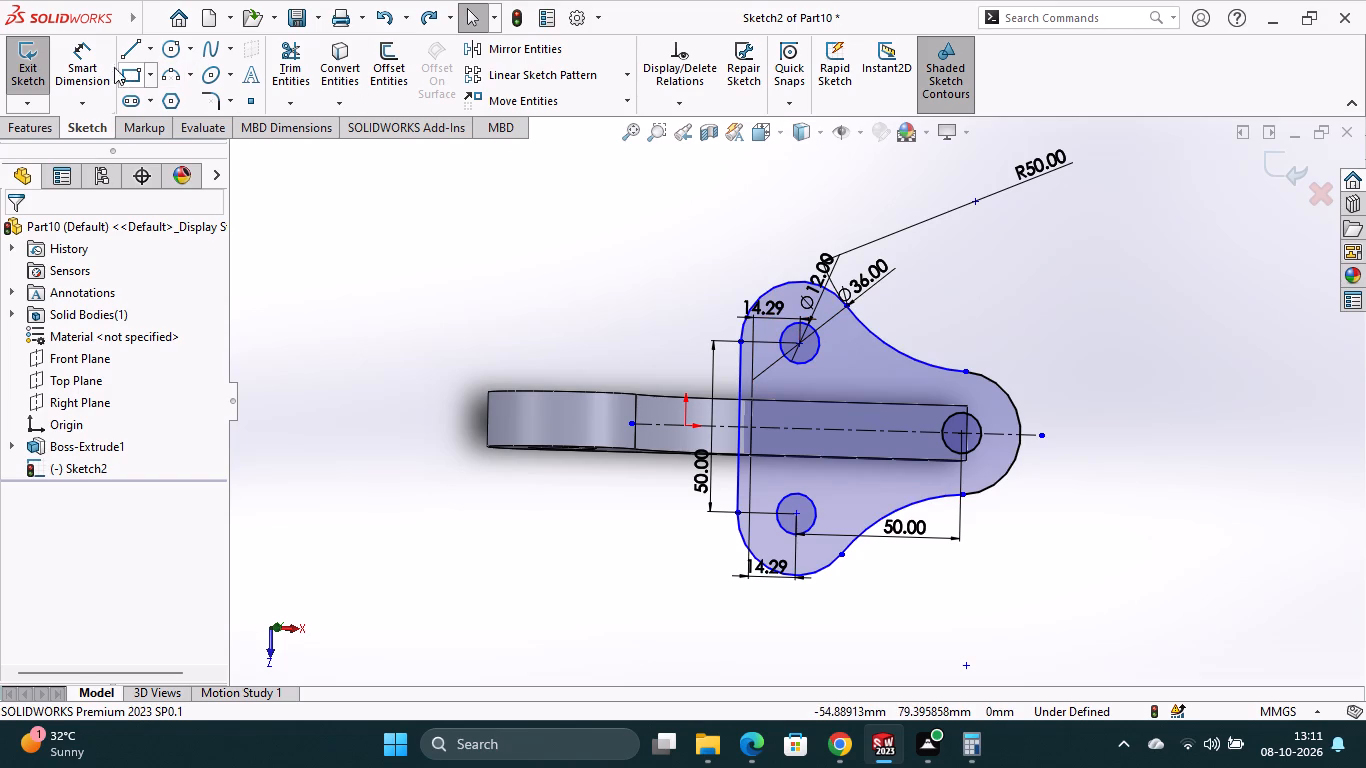
Dimension the horizontal distance from the outline's vertical line to the upper arc's tangent point on the end circle, keeping its drawn value.
{"action": "left_click", "coordinate": [77, 66]}
{"action": "left_click", "coordinate": [737, 378]}
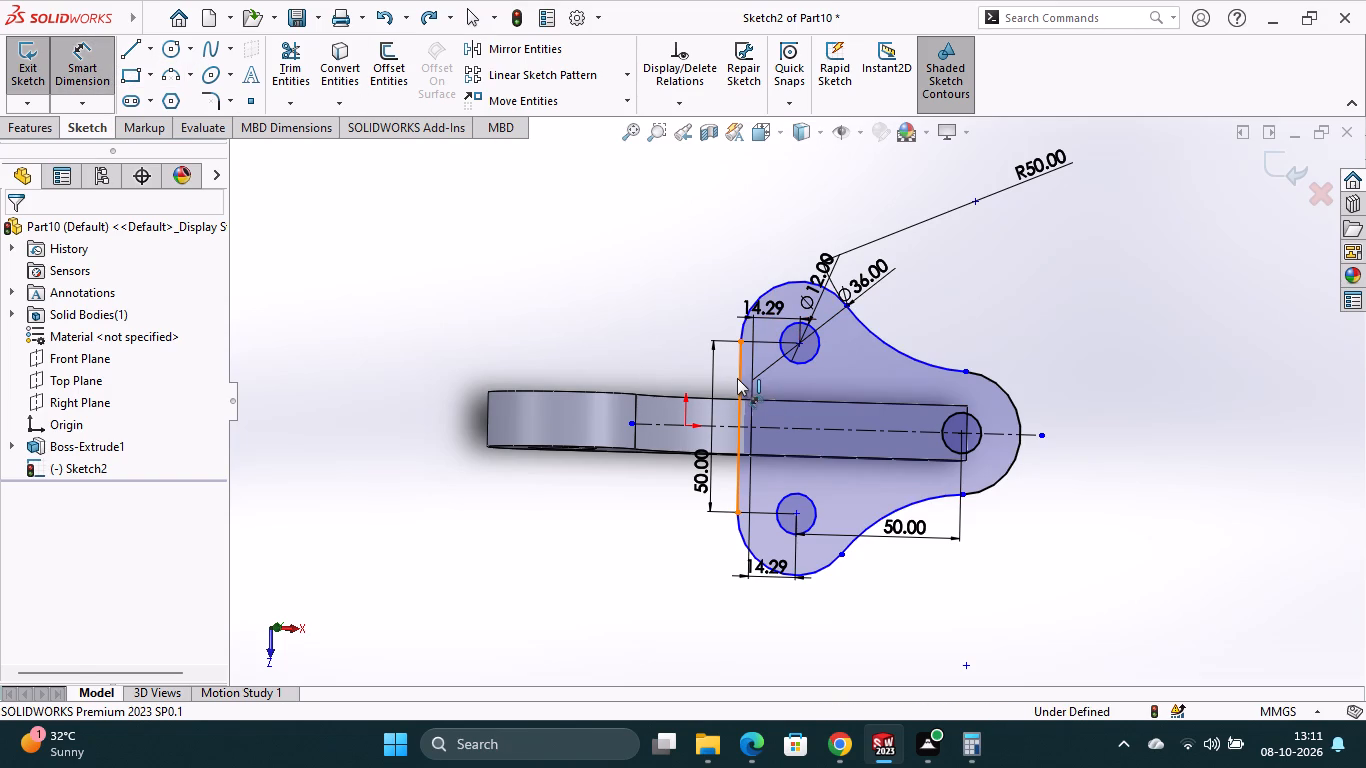
{"action": "left_click", "coordinate": [967, 371]}
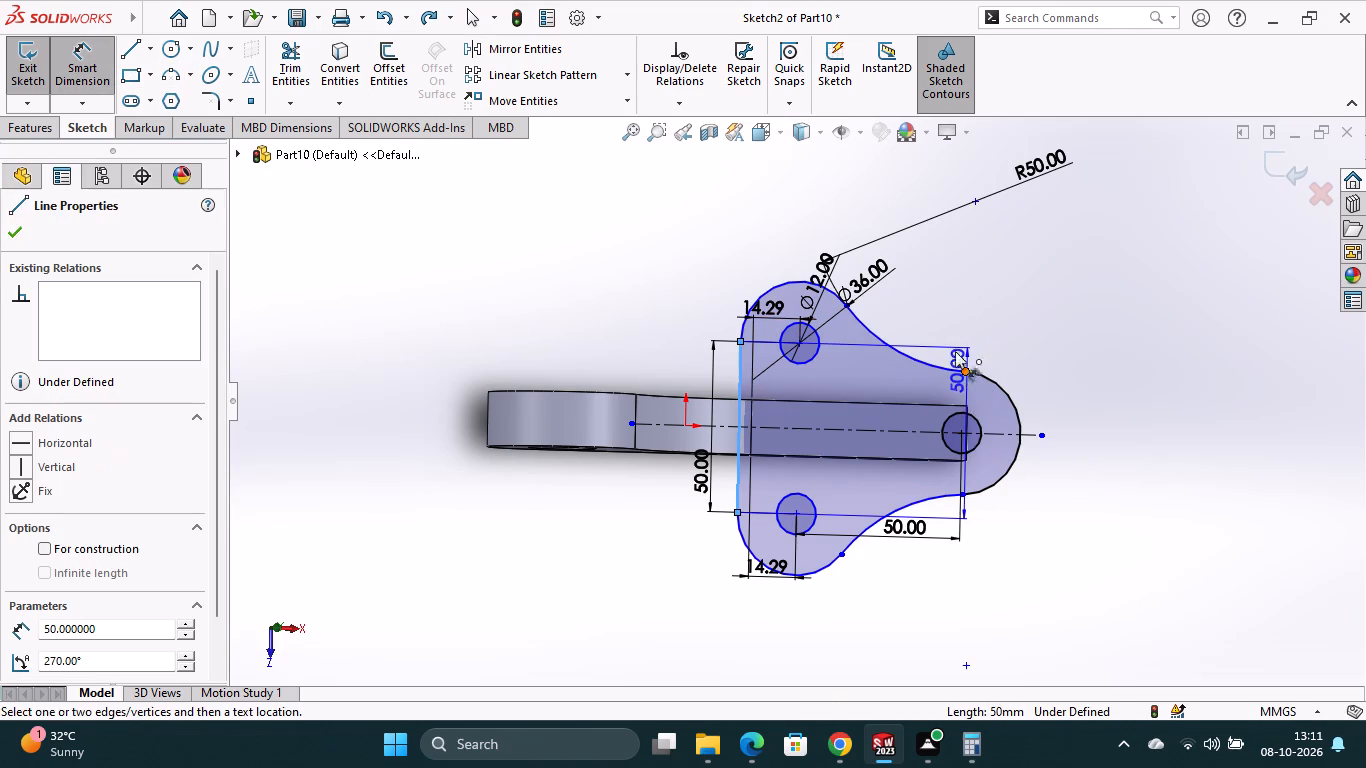
{"action": "left_click", "coordinate": [858, 224]}
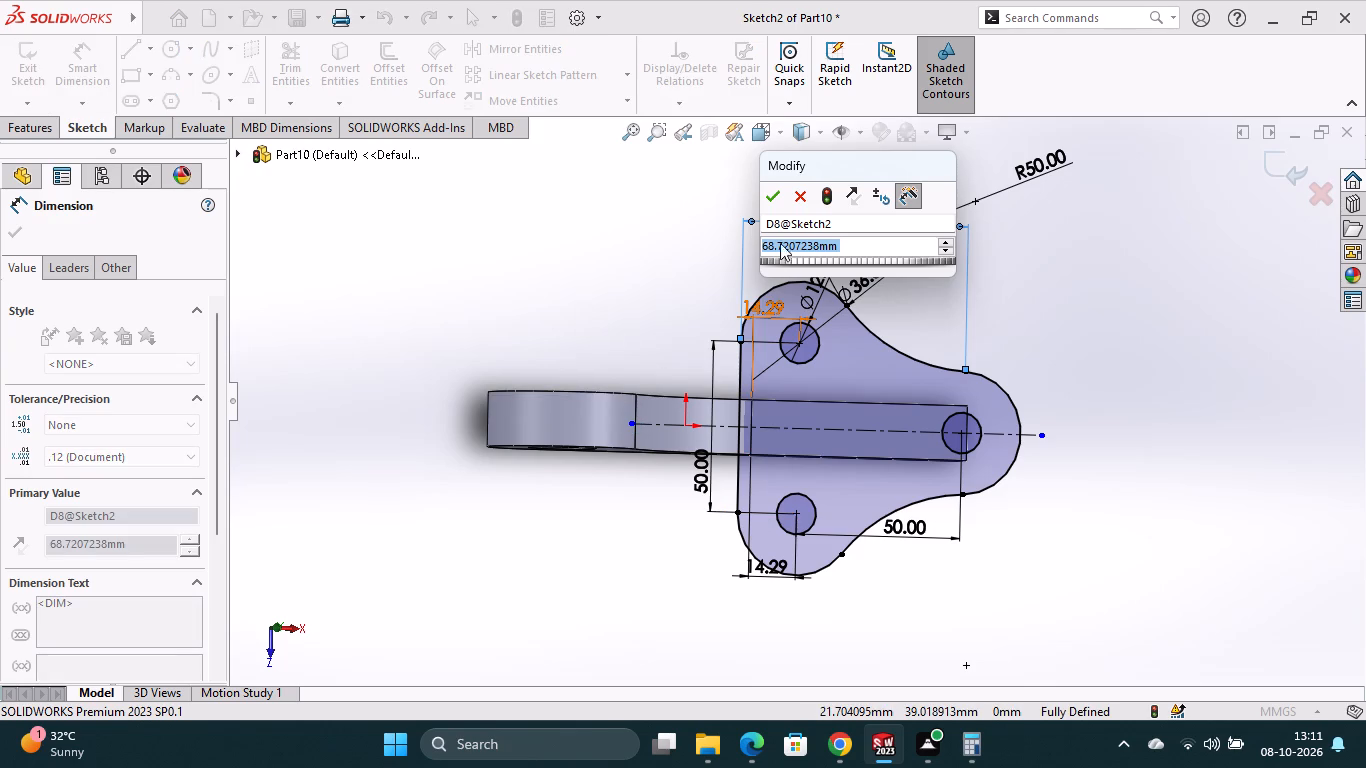
{"action": "left_click", "coordinate": [768, 206]}
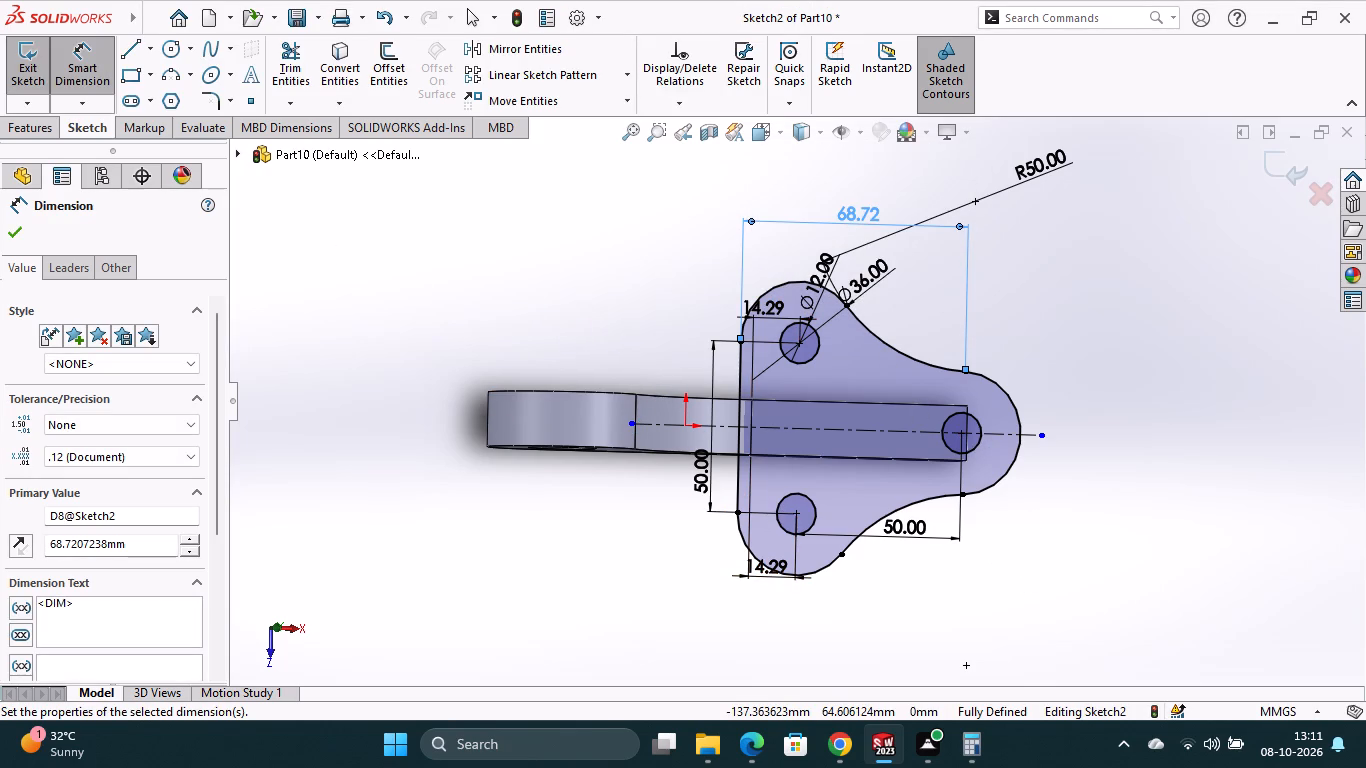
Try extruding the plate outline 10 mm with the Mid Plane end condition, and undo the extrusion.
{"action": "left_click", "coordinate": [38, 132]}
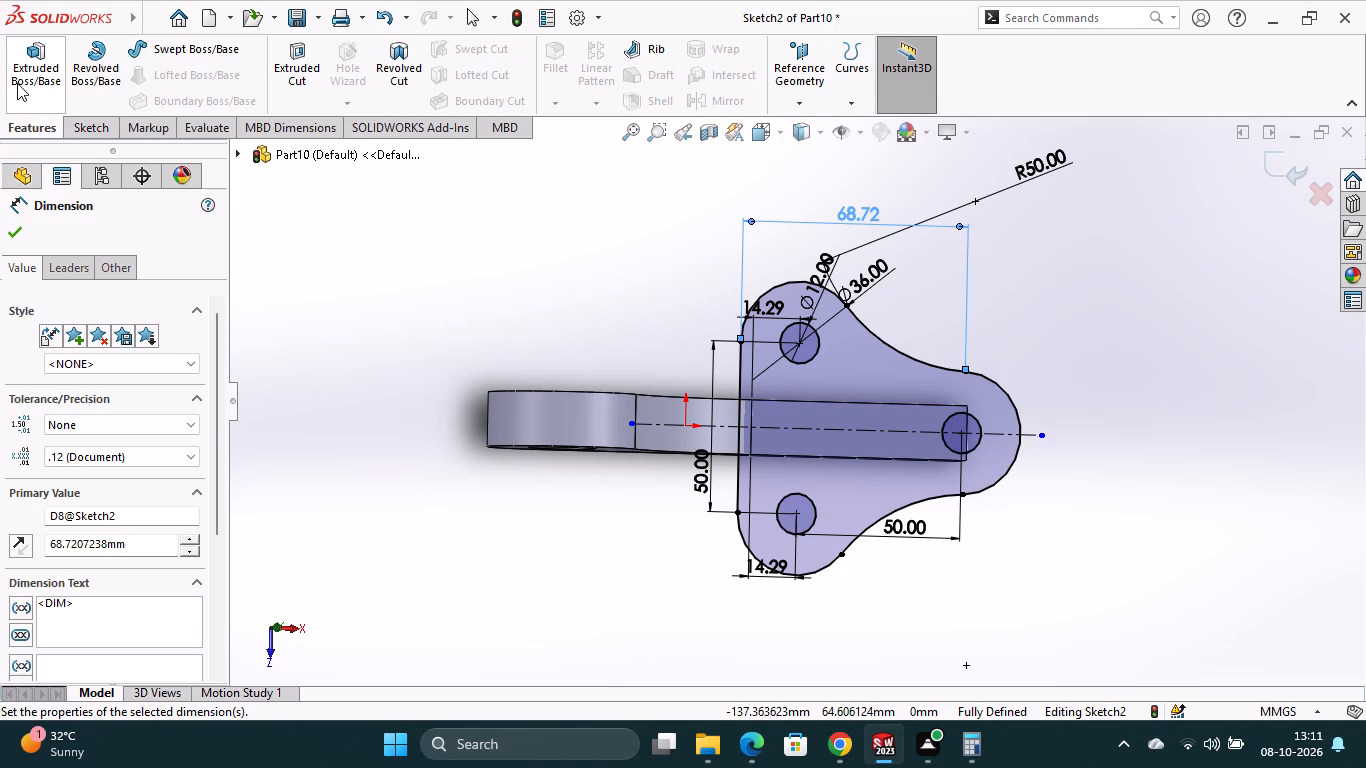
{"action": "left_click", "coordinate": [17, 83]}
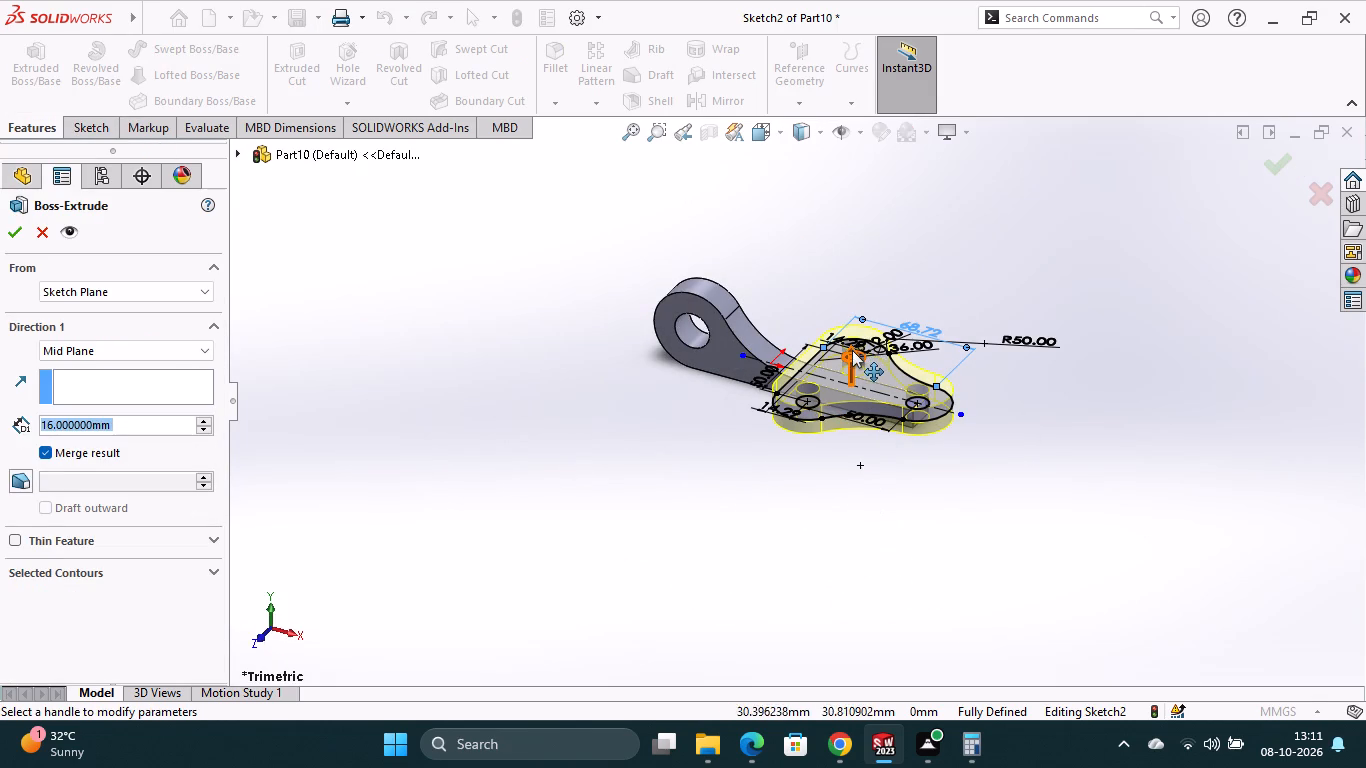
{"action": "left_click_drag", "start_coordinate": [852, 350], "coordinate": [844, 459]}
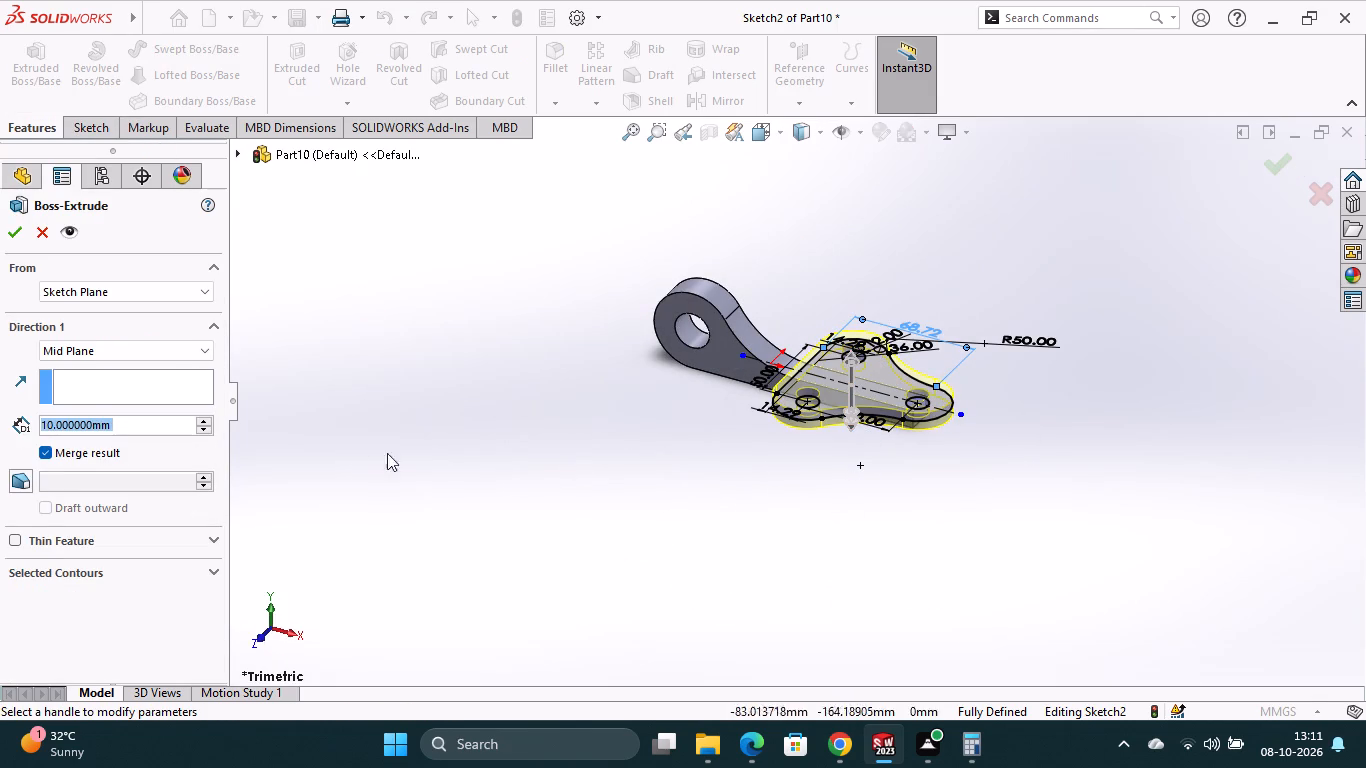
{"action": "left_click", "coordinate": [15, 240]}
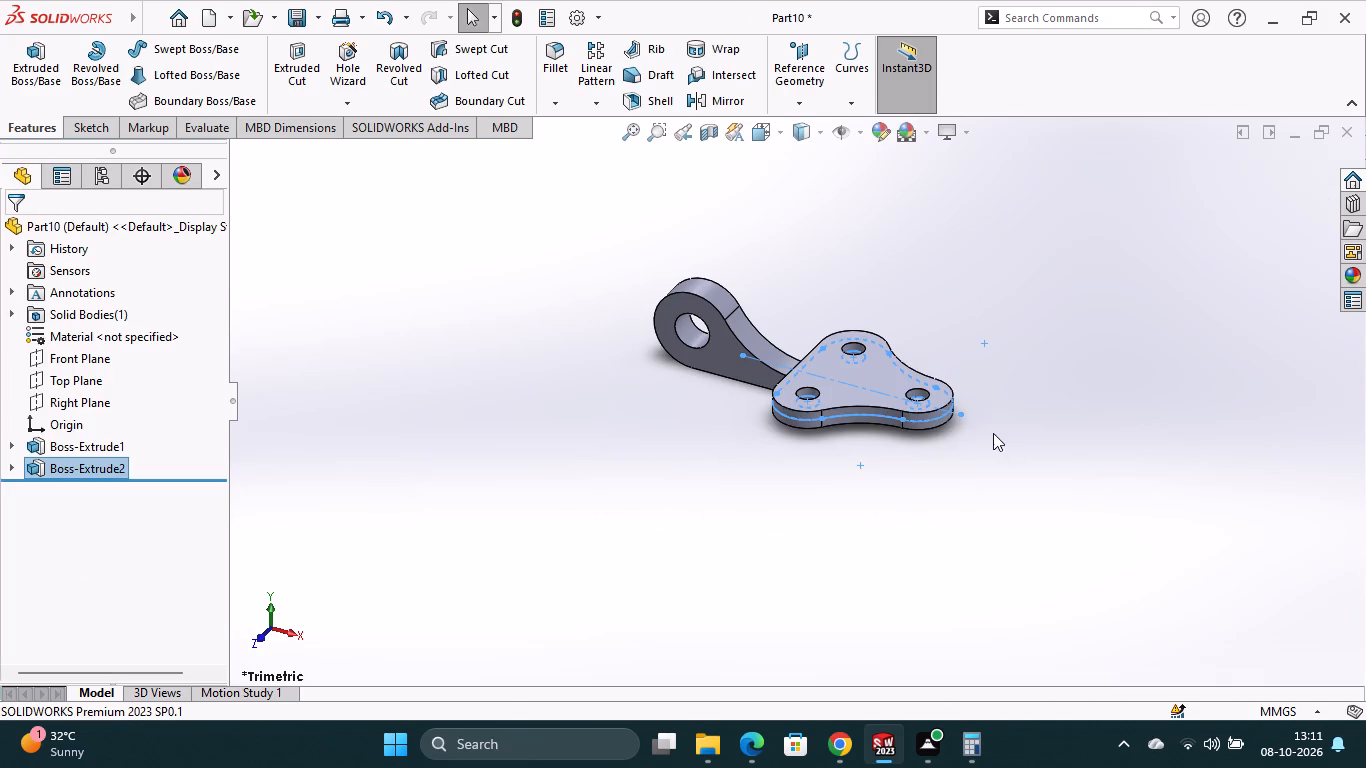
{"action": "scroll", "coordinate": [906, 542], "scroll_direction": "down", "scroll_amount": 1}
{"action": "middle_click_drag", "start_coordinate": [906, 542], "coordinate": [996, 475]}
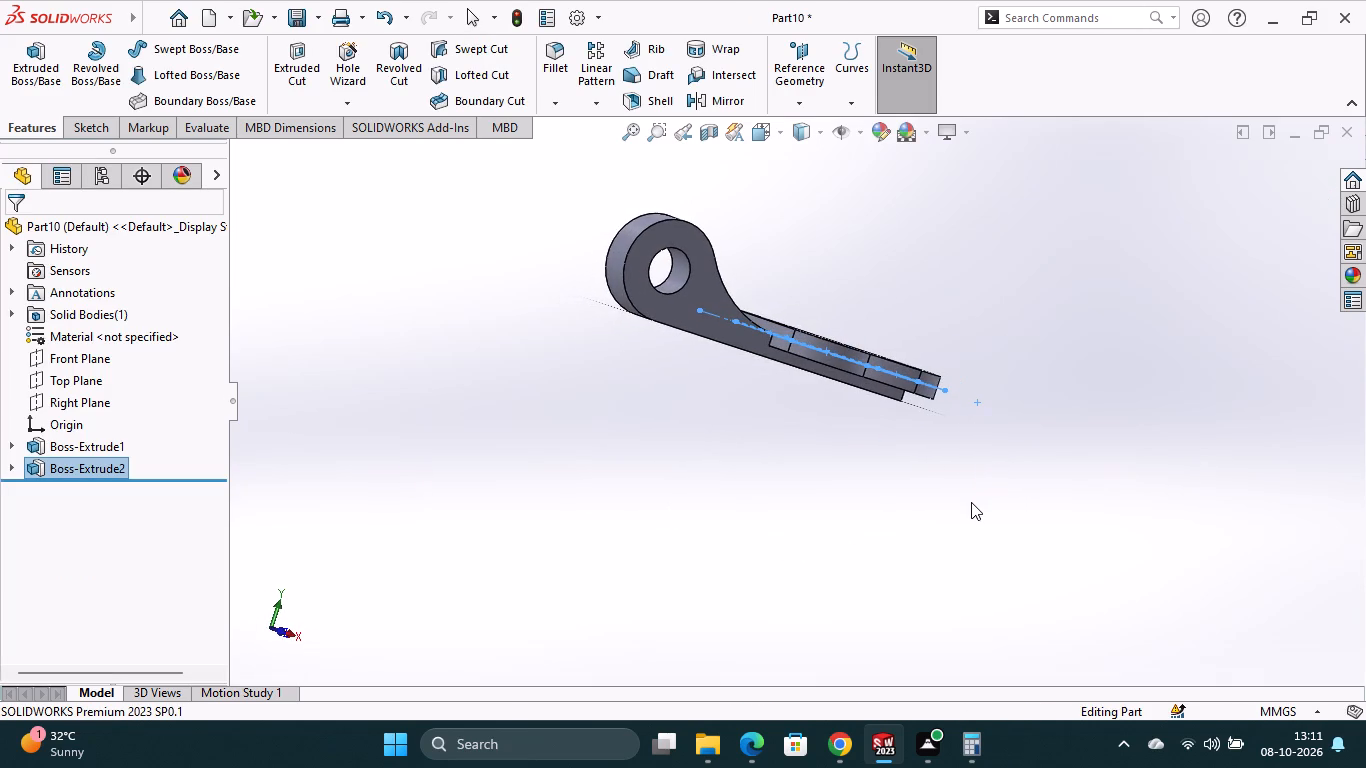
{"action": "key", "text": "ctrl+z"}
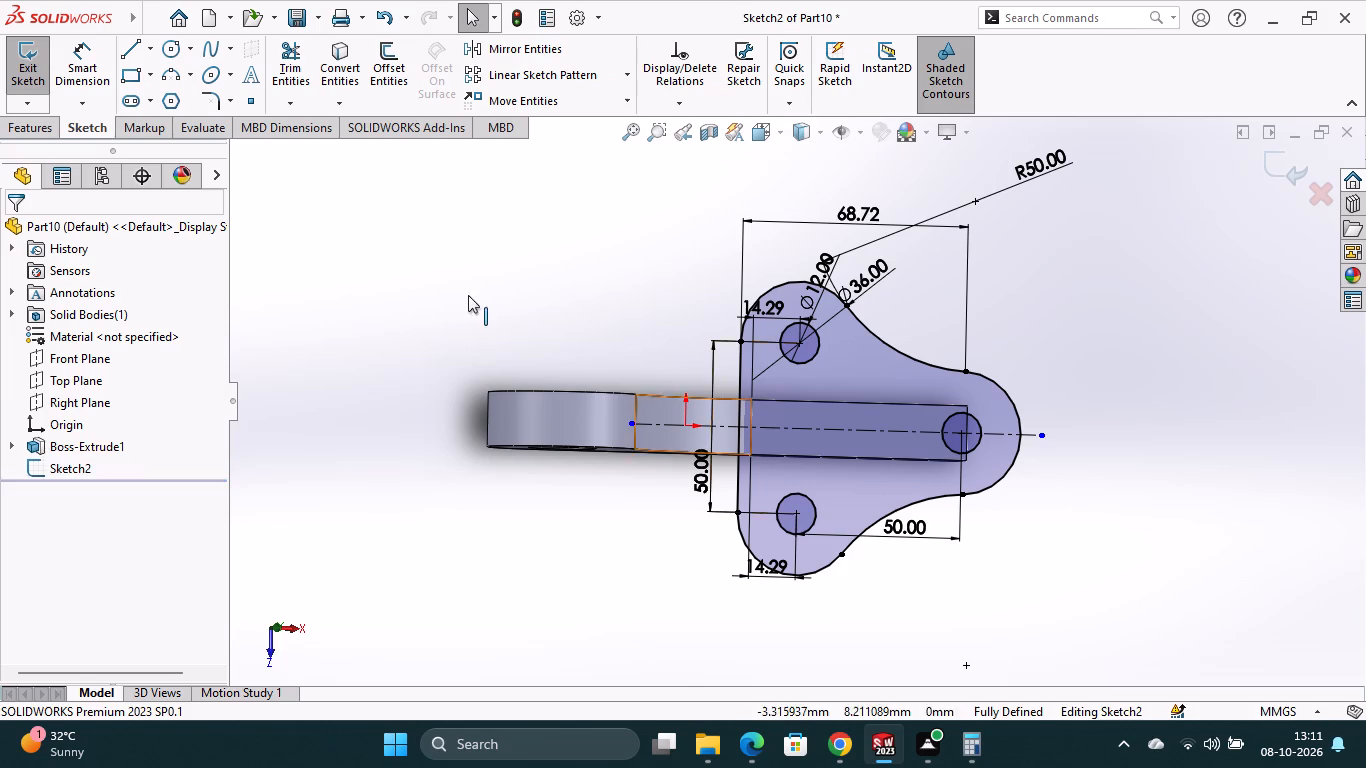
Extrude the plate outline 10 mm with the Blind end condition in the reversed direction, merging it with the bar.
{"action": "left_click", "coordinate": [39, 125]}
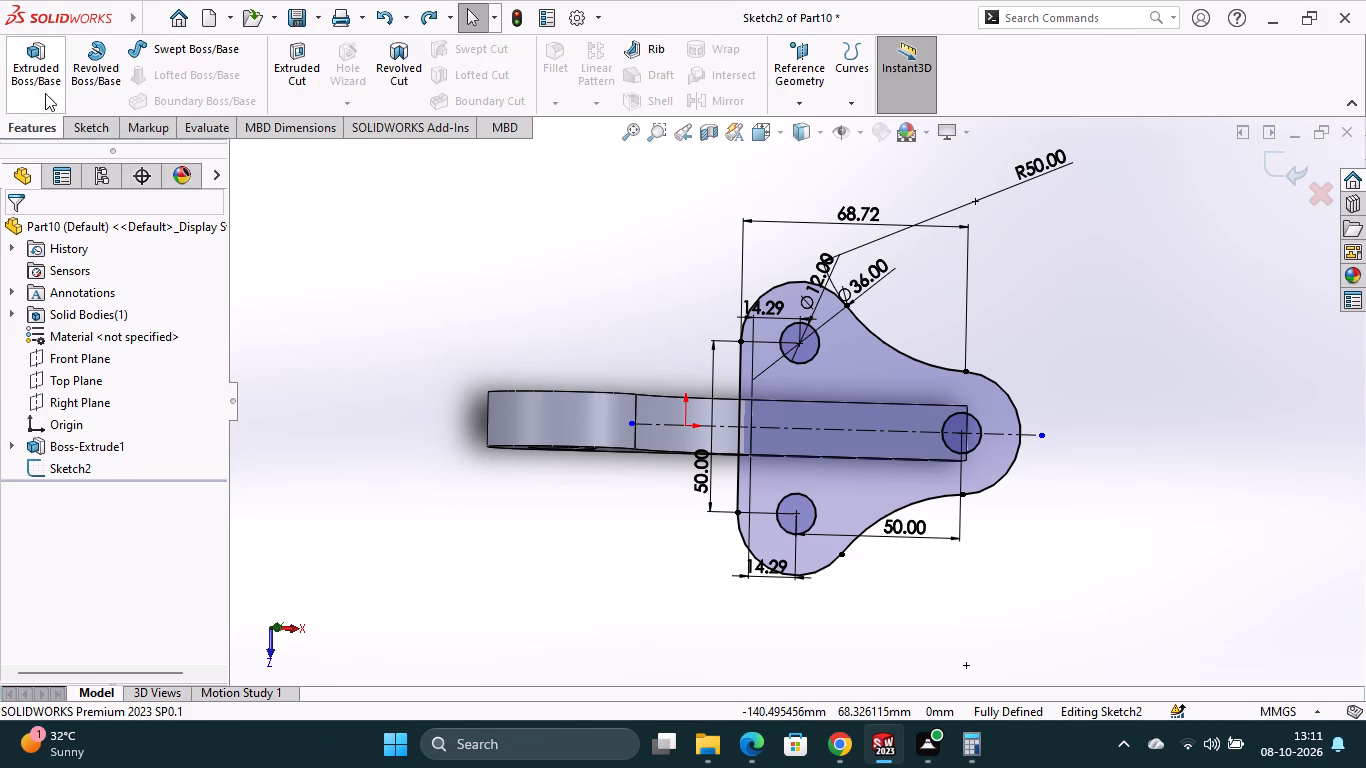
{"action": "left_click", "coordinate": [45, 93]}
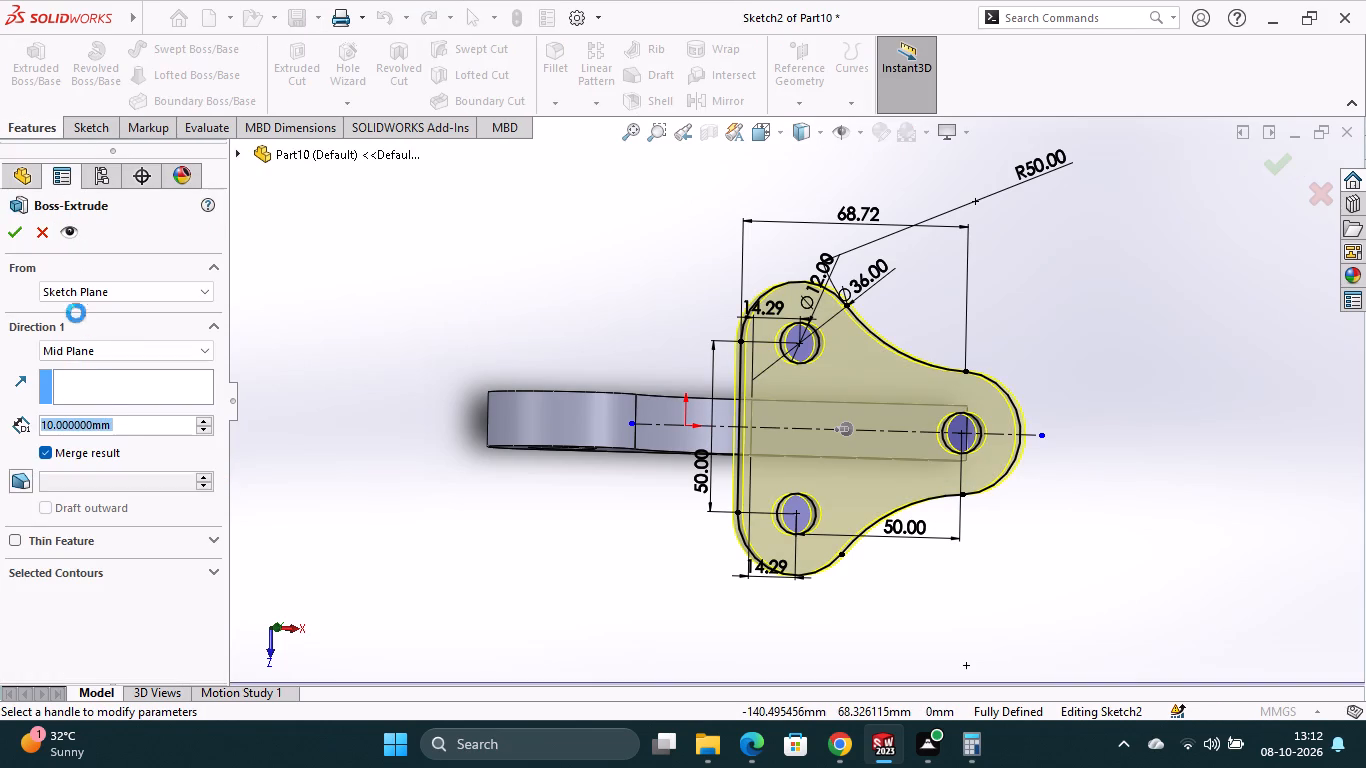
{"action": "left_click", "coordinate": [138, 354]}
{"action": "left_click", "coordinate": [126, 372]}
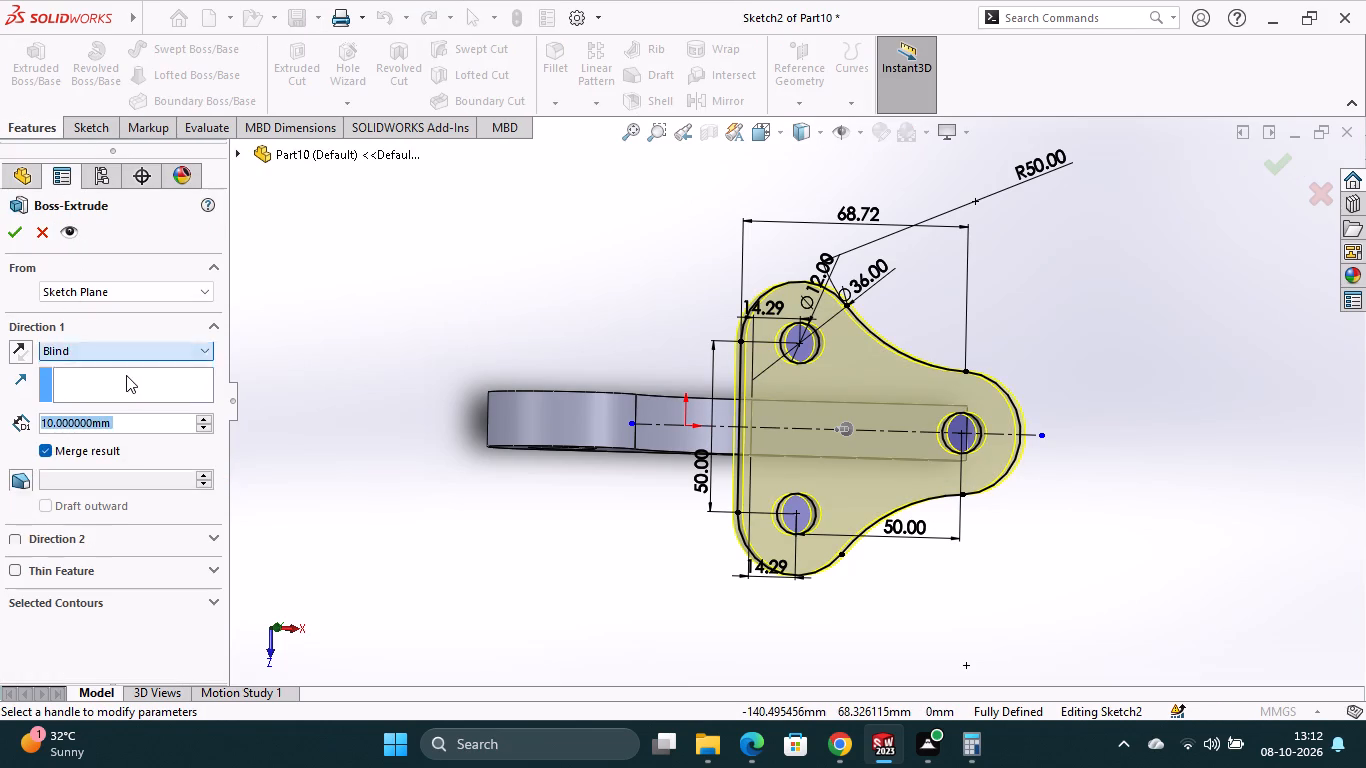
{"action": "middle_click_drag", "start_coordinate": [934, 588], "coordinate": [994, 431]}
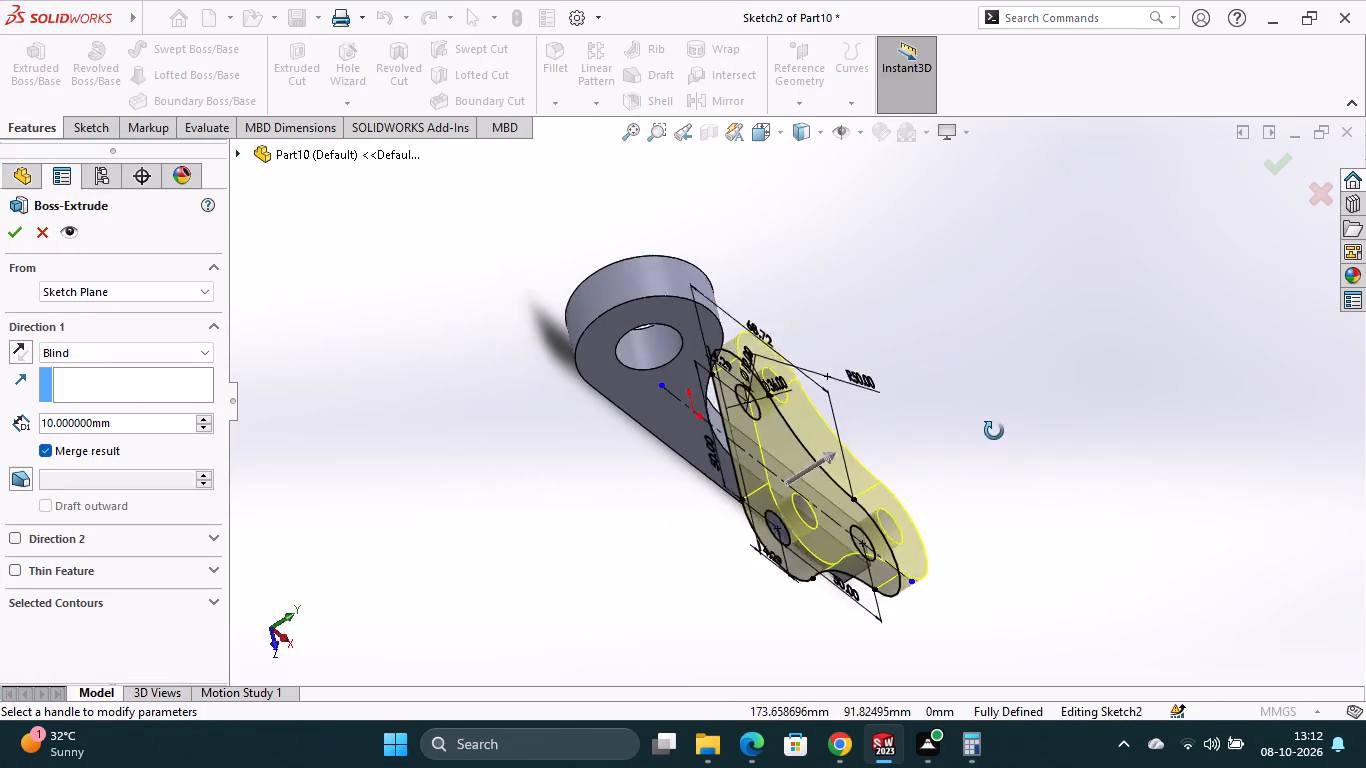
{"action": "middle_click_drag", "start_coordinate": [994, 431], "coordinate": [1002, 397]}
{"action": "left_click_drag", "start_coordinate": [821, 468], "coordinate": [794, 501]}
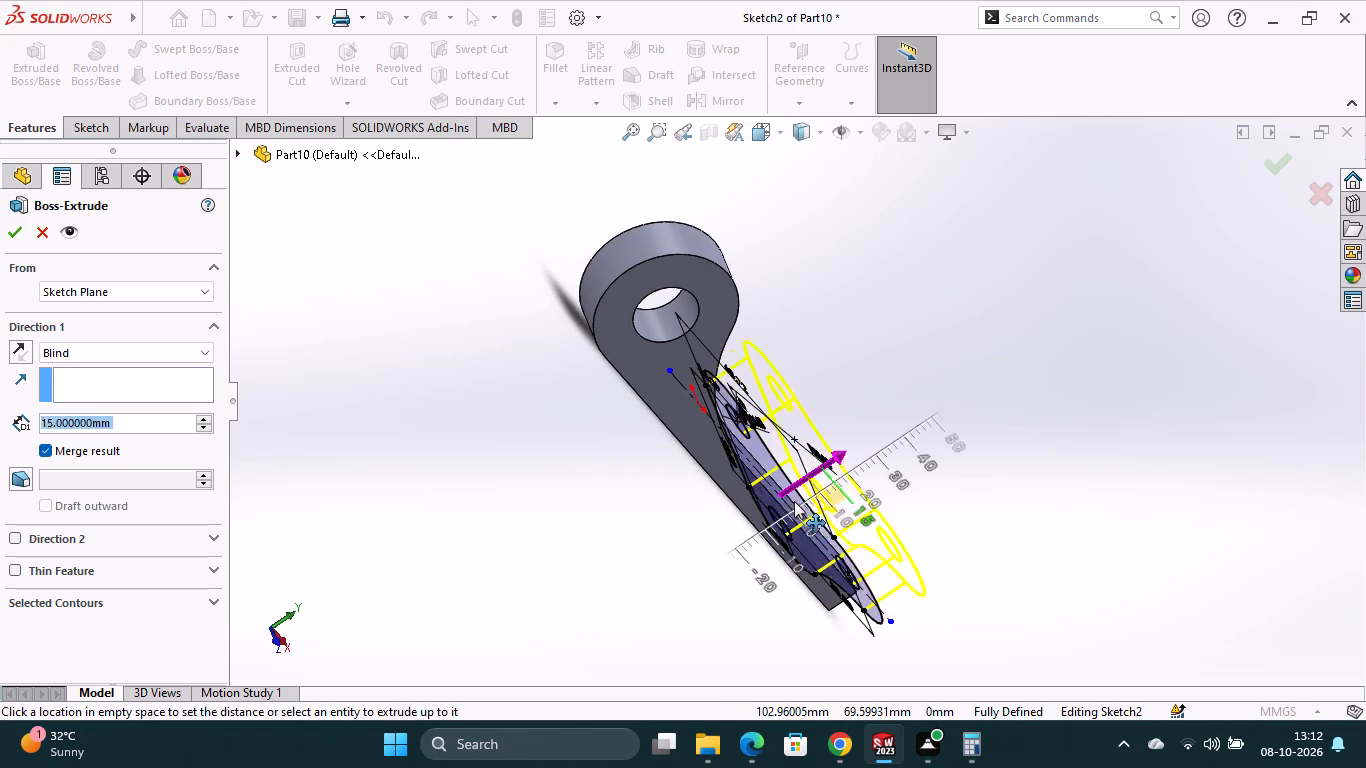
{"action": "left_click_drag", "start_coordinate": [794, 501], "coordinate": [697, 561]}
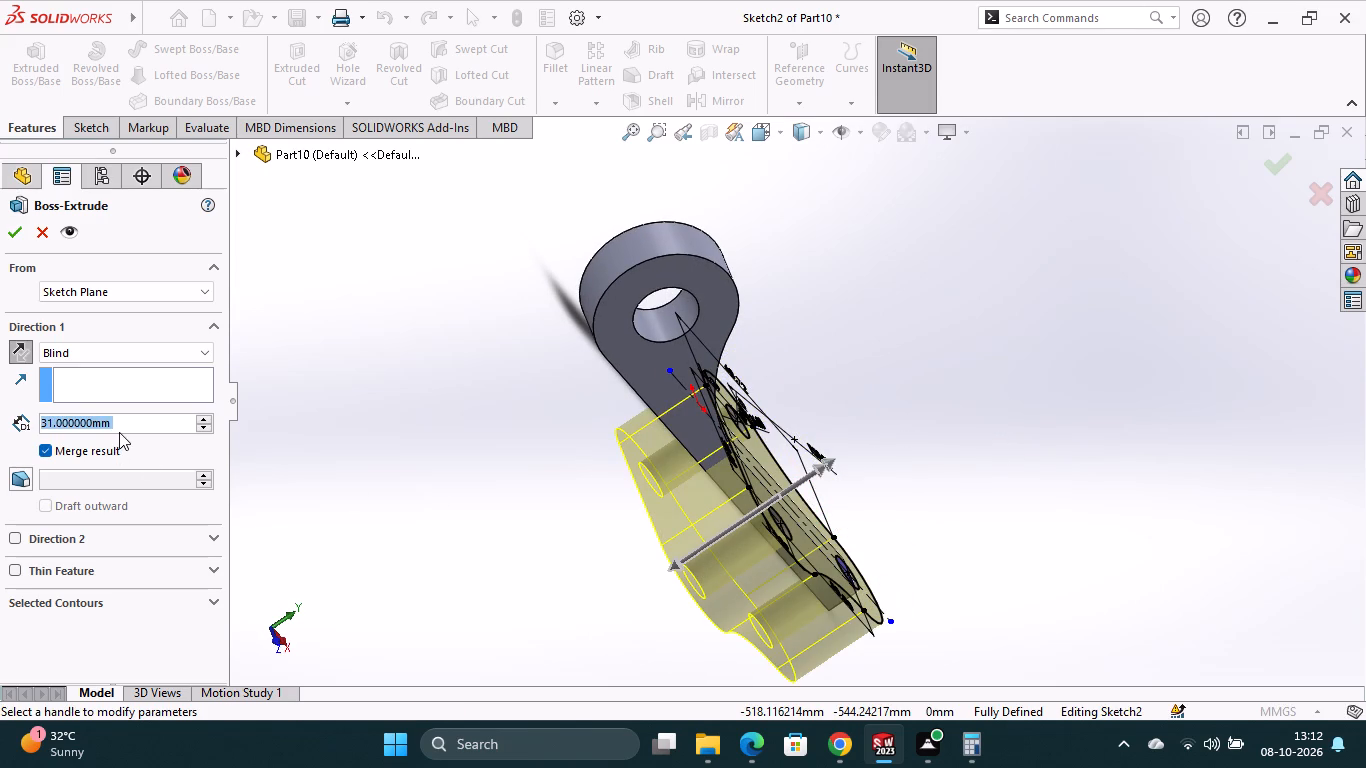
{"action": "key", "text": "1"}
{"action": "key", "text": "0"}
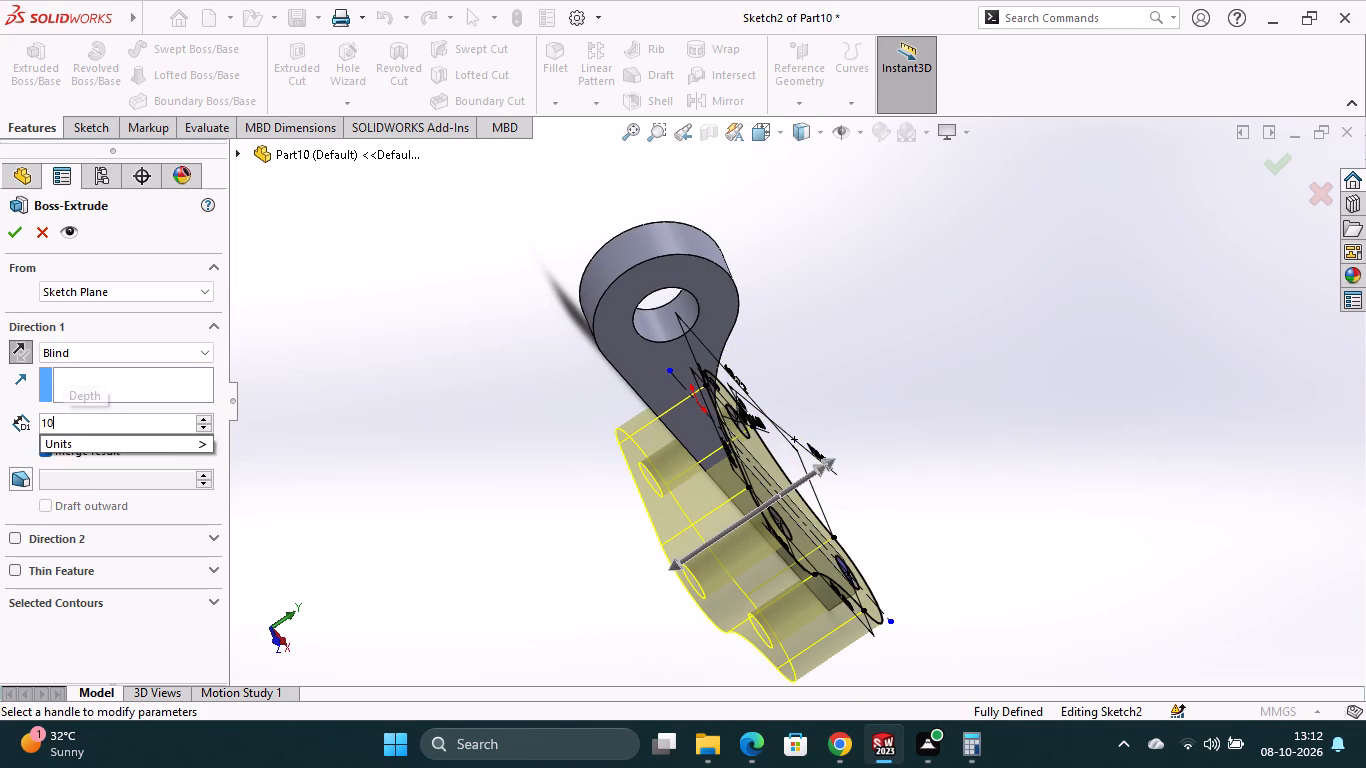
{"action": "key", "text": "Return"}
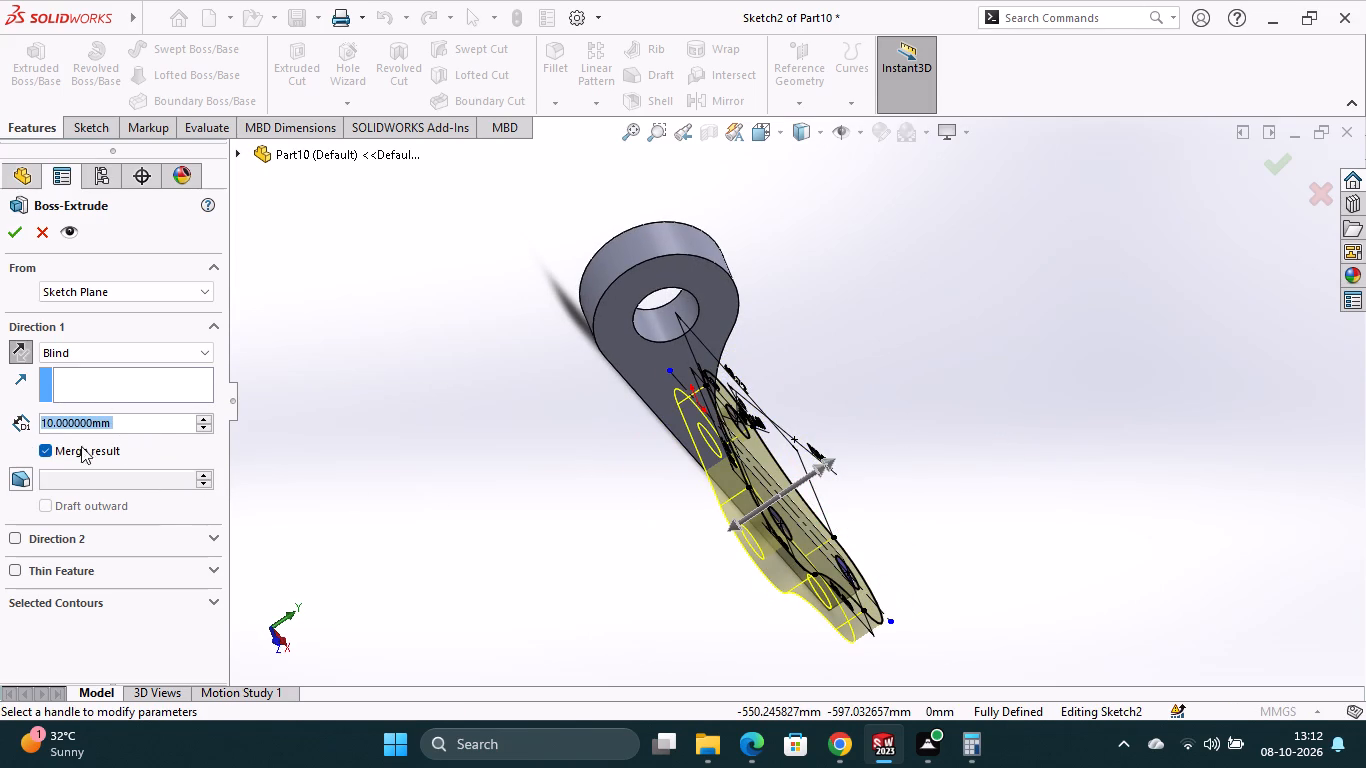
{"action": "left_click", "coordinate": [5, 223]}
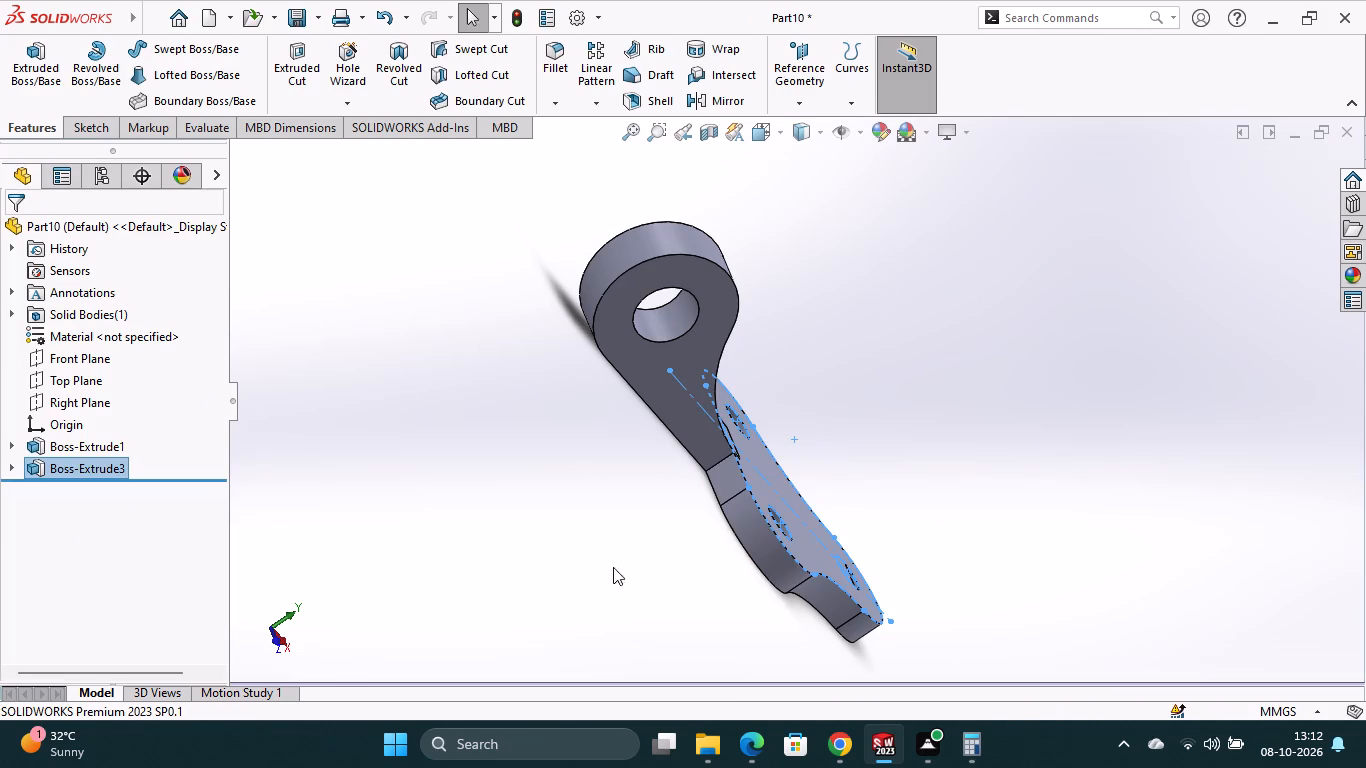
Examine the extruded plate from several sides, checking how it meets the bar and whether its end hole is clear.
{"action": "middle_click_drag", "start_coordinate": [871, 455], "coordinate": [744, 505]}
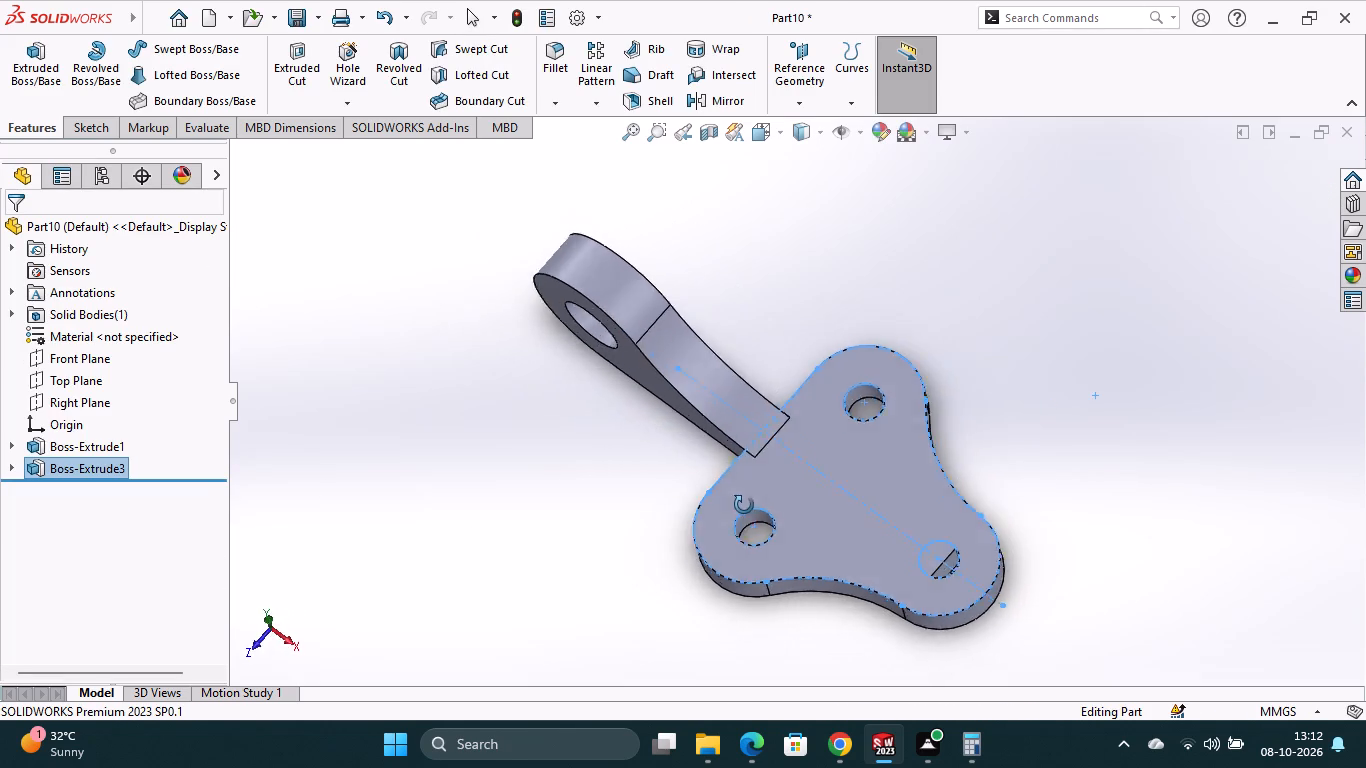
{"action": "middle_click_drag", "start_coordinate": [744, 505], "coordinate": [715, 461]}
{"action": "middle_click_drag", "start_coordinate": [1054, 420], "coordinate": [1095, 295]}
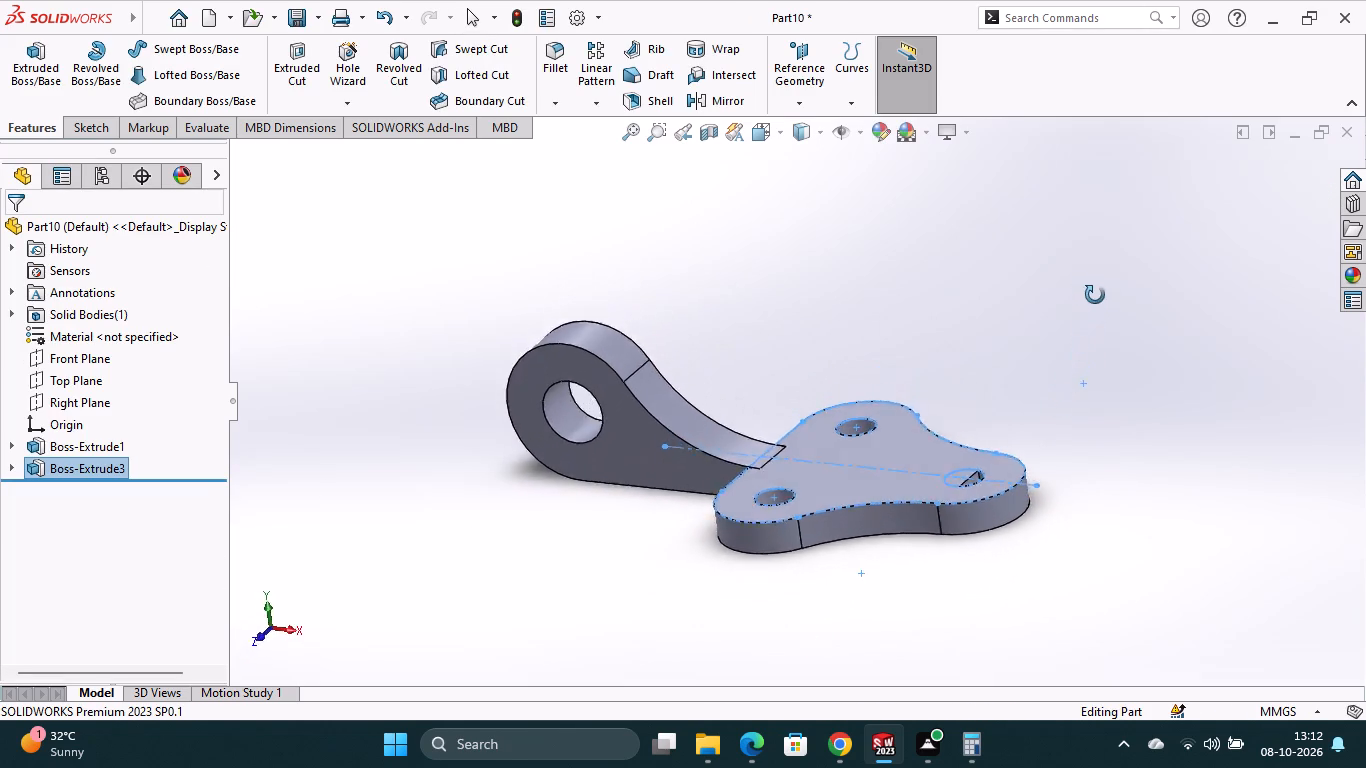
{"action": "middle_click_drag", "start_coordinate": [1095, 295], "coordinate": [846, 552]}
{"action": "scroll", "coordinate": [841, 559], "scroll_direction": "down", "scroll_amount": 1}
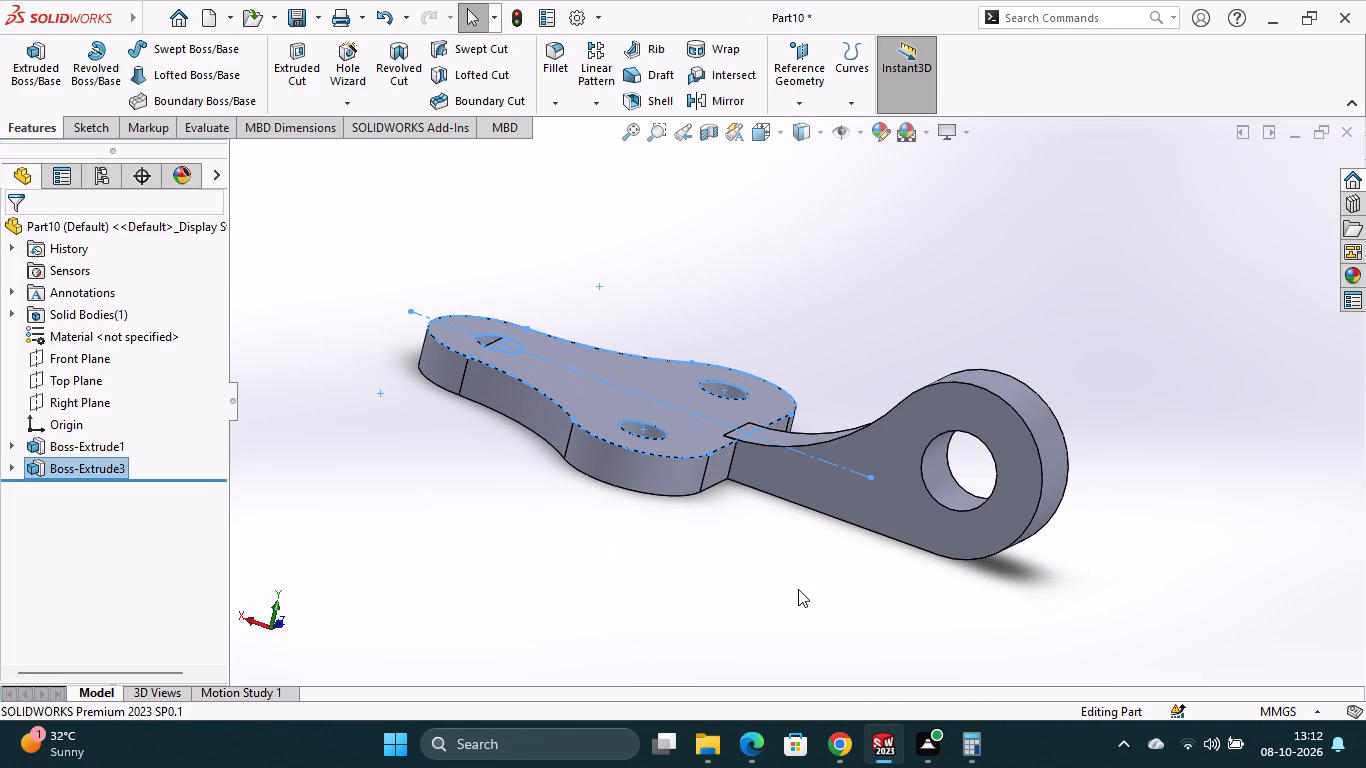
{"action": "key", "text": "Escape"}
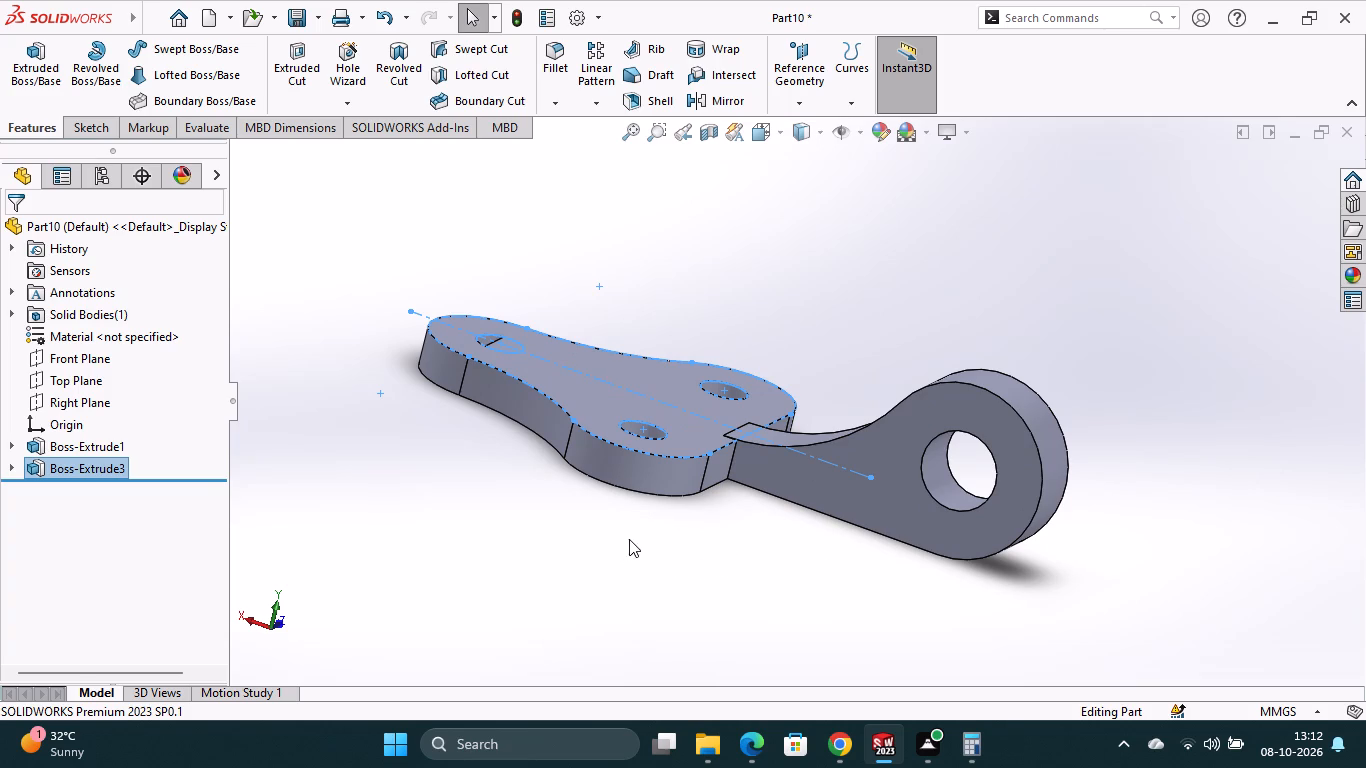
{"action": "middle_click_drag", "start_coordinate": [644, 547], "coordinate": [850, 484]}
{"action": "scroll", "coordinate": [651, 567], "scroll_direction": "up", "scroll_amount": 1}
{"action": "scroll", "coordinate": [715, 614], "scroll_direction": "down", "scroll_amount": 1}
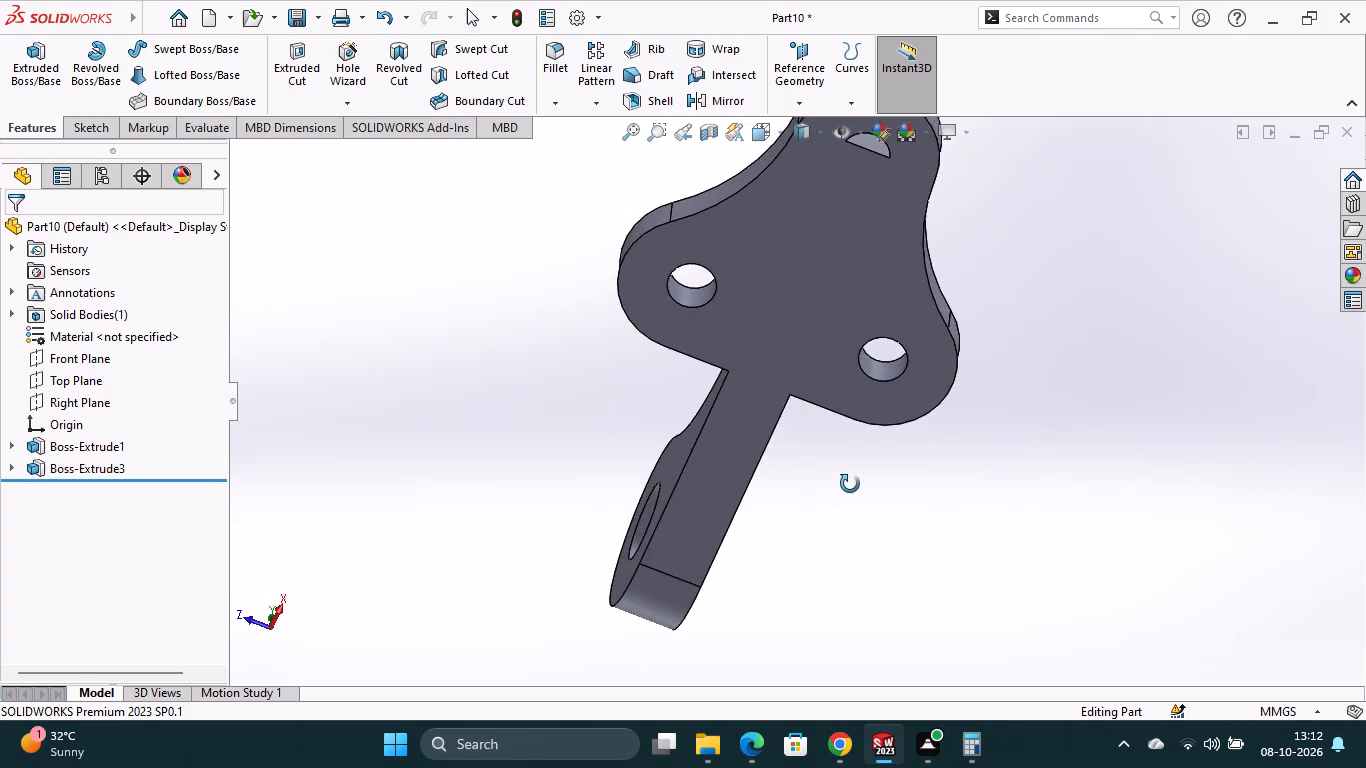
{"action": "middle_click_drag", "start_coordinate": [850, 484], "coordinate": [960, 634]}
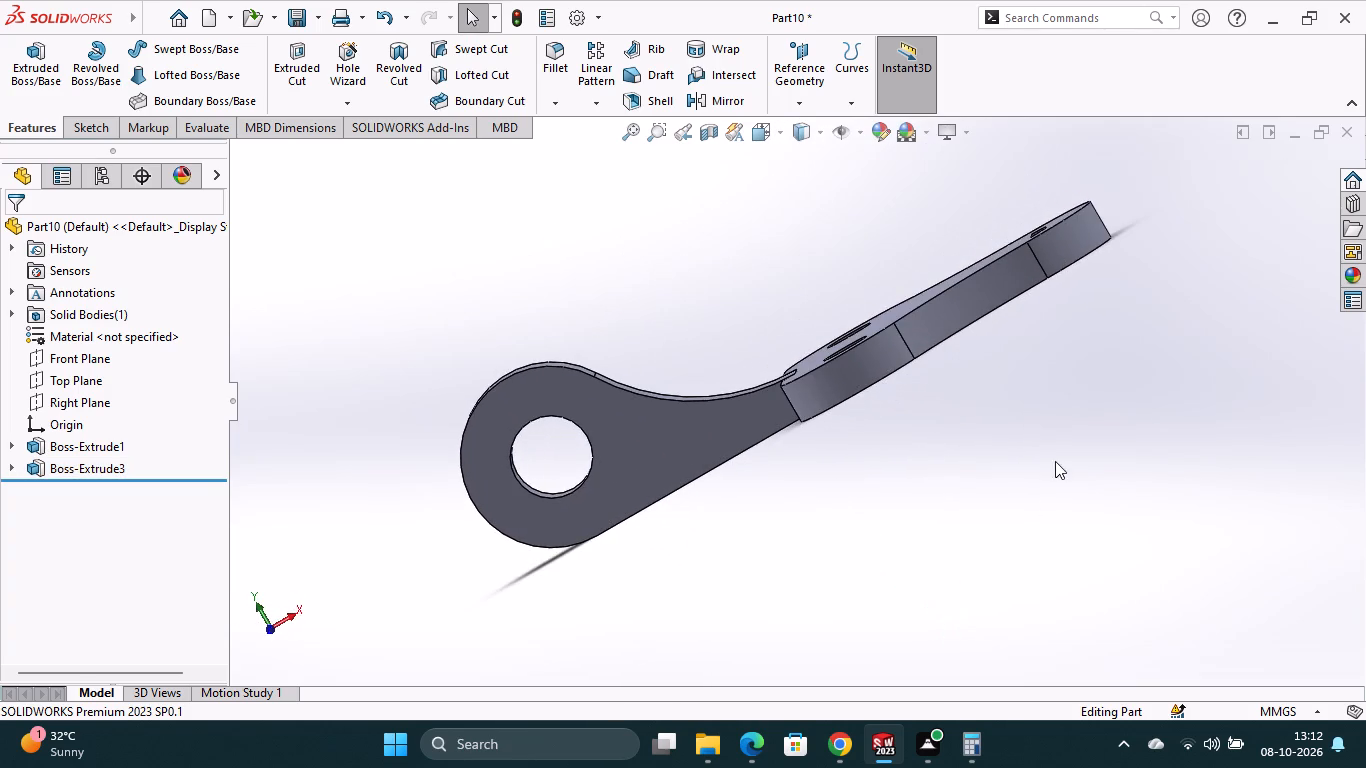
{"action": "middle_click_drag", "start_coordinate": [1056, 461], "coordinate": [1081, 538]}
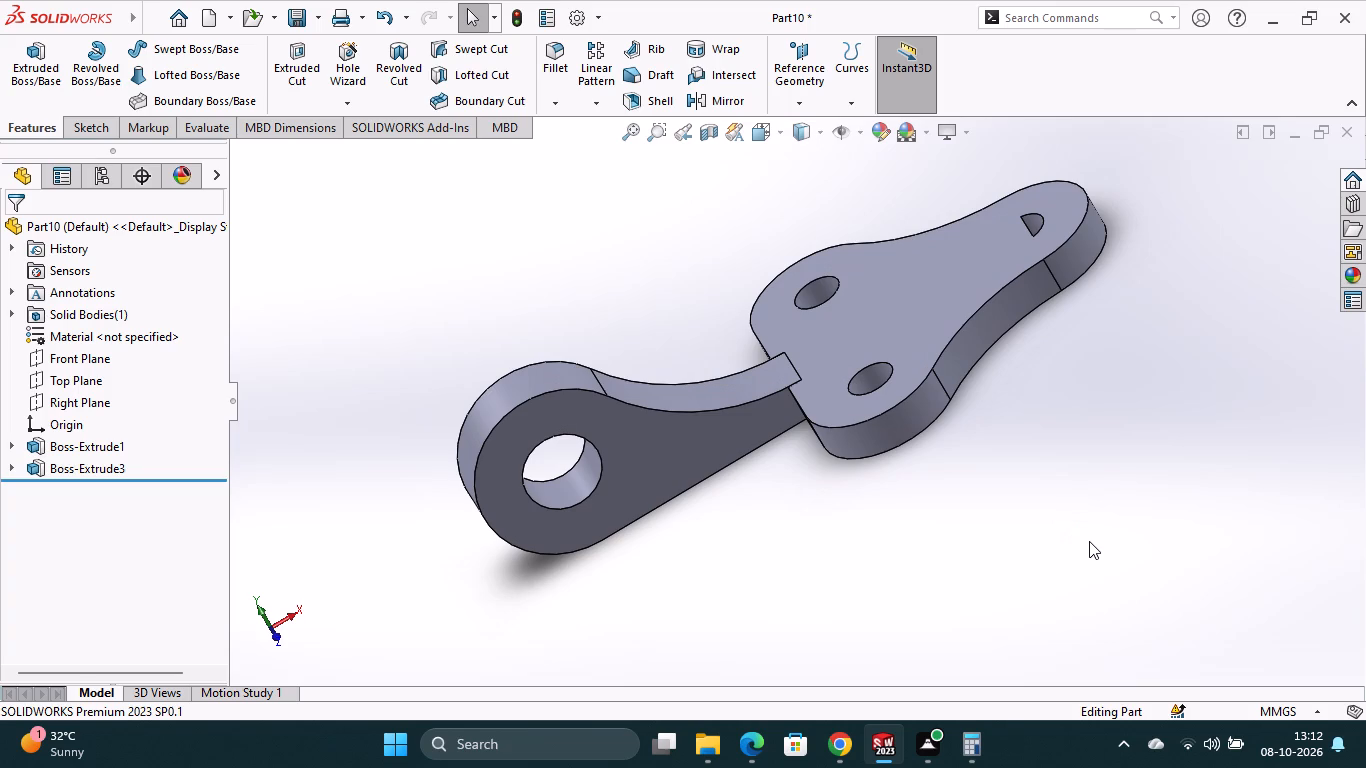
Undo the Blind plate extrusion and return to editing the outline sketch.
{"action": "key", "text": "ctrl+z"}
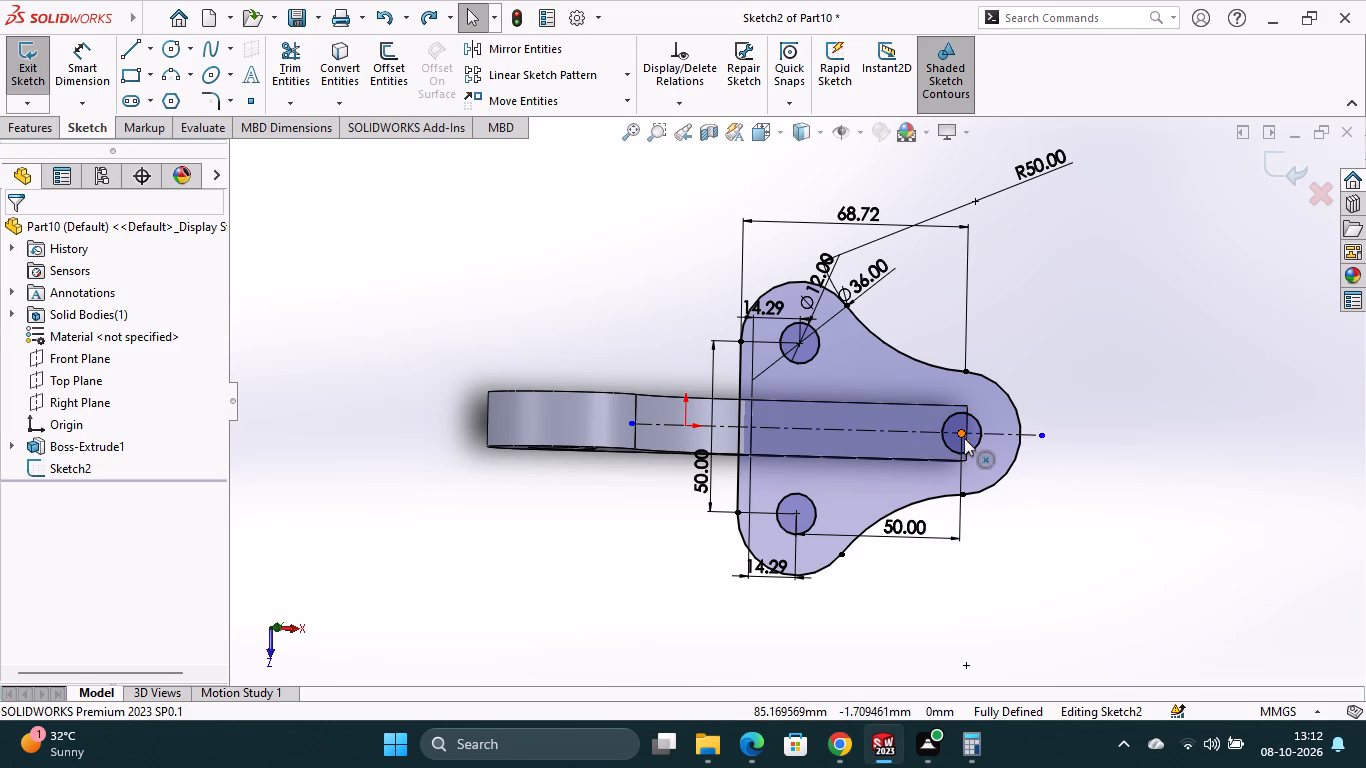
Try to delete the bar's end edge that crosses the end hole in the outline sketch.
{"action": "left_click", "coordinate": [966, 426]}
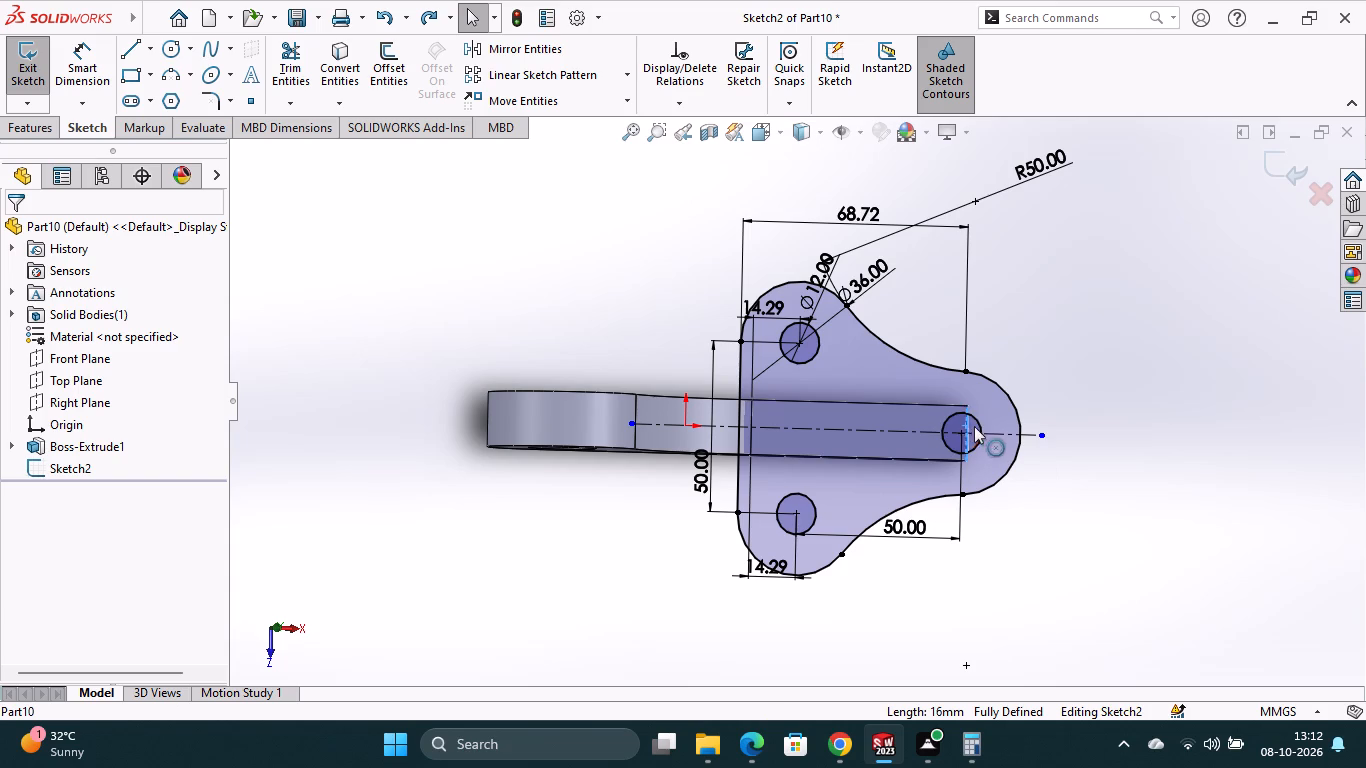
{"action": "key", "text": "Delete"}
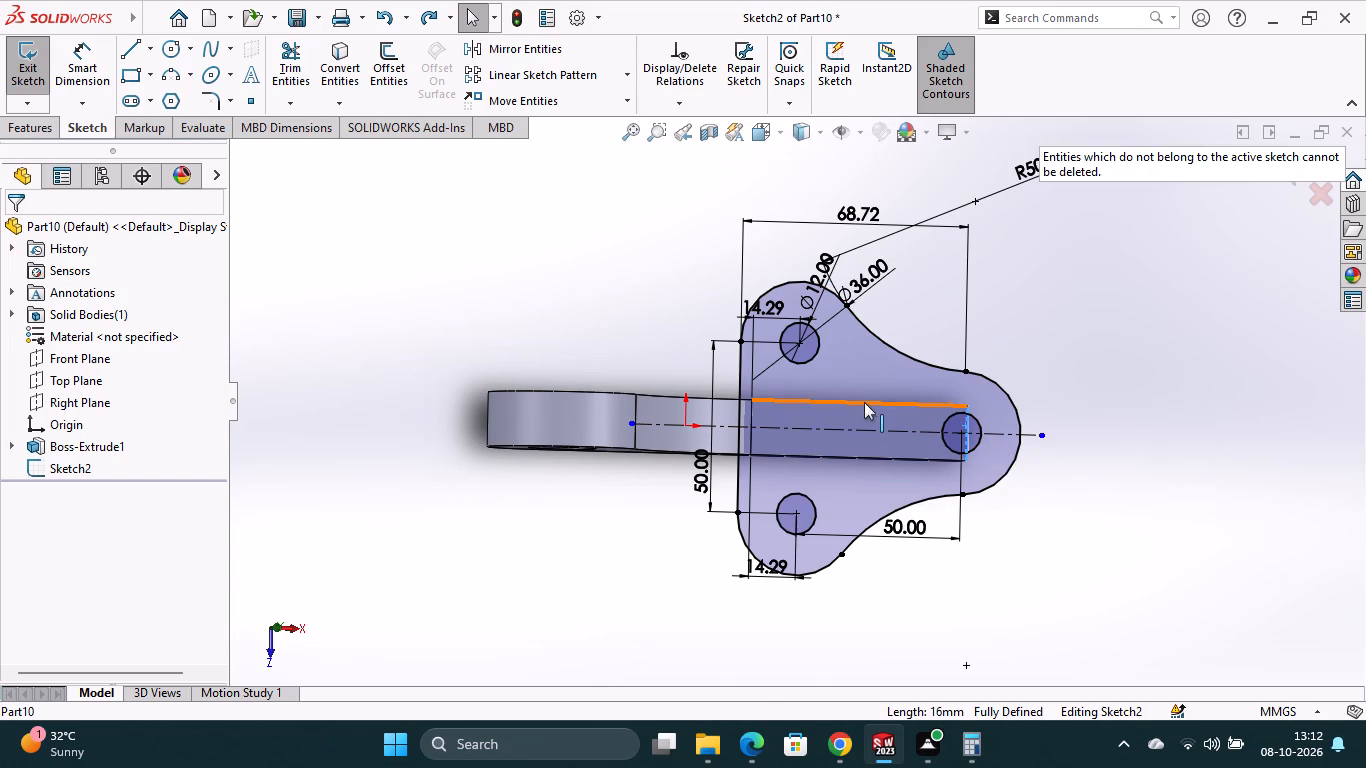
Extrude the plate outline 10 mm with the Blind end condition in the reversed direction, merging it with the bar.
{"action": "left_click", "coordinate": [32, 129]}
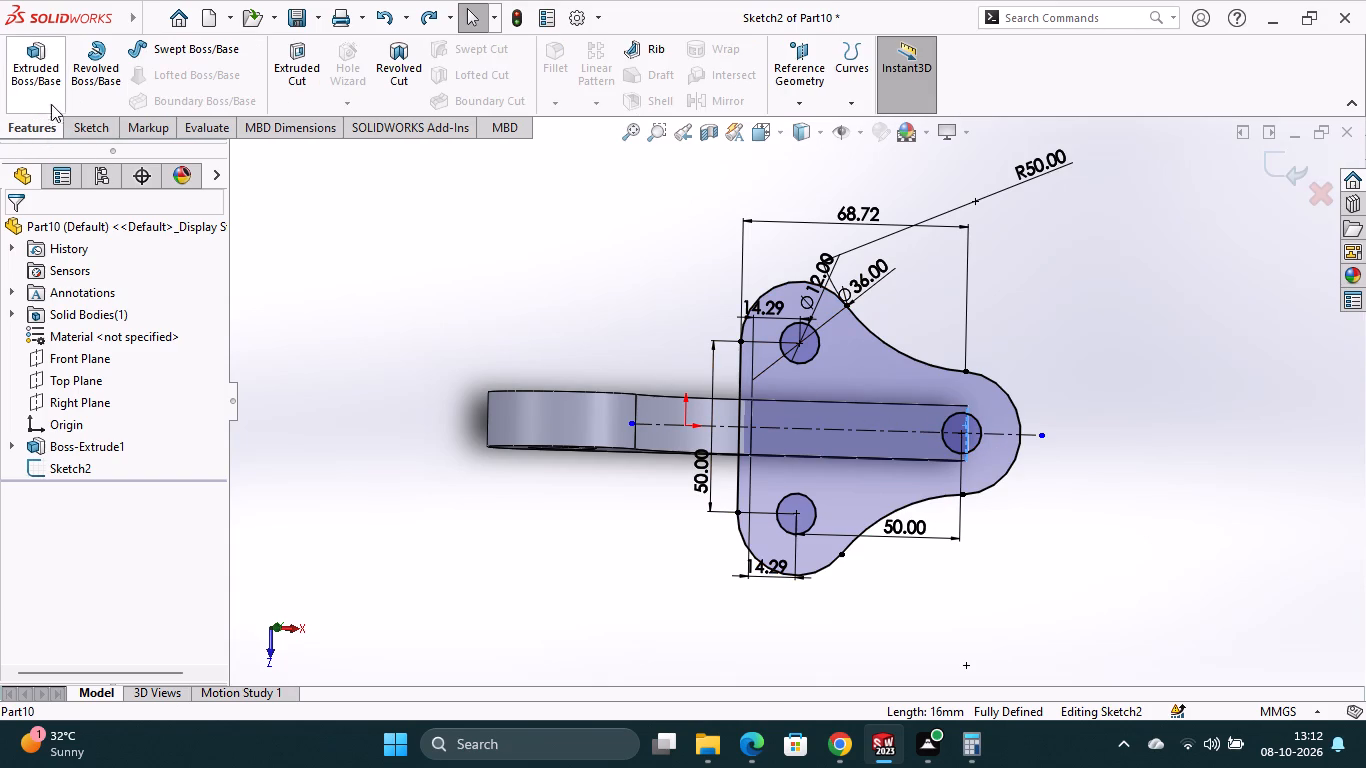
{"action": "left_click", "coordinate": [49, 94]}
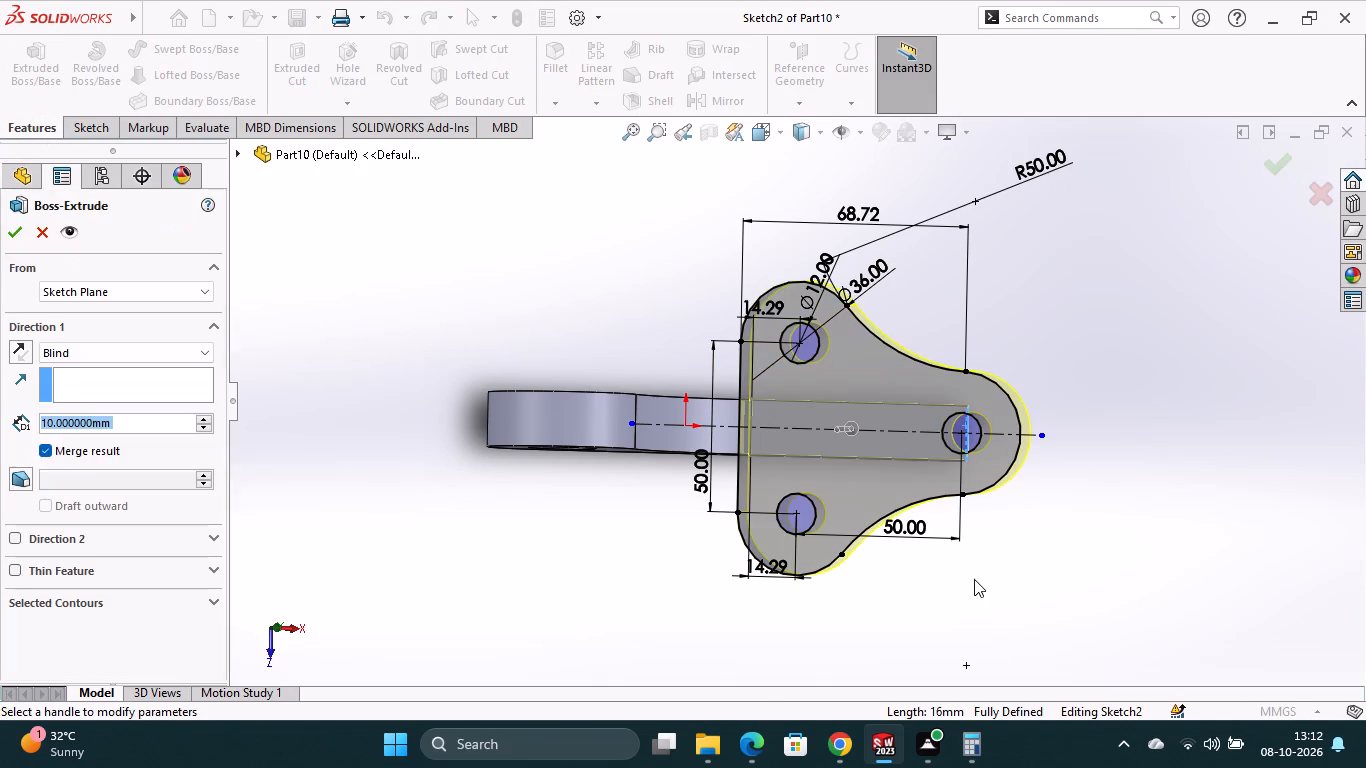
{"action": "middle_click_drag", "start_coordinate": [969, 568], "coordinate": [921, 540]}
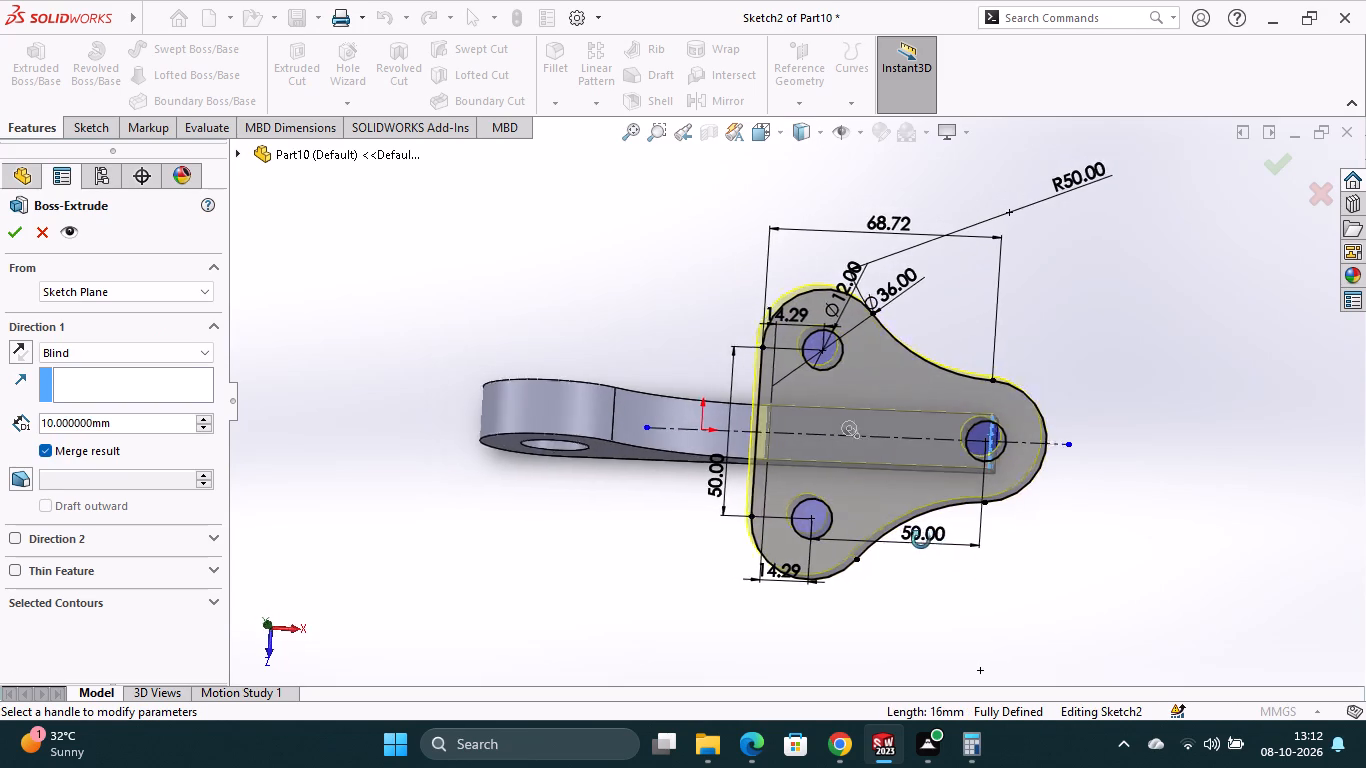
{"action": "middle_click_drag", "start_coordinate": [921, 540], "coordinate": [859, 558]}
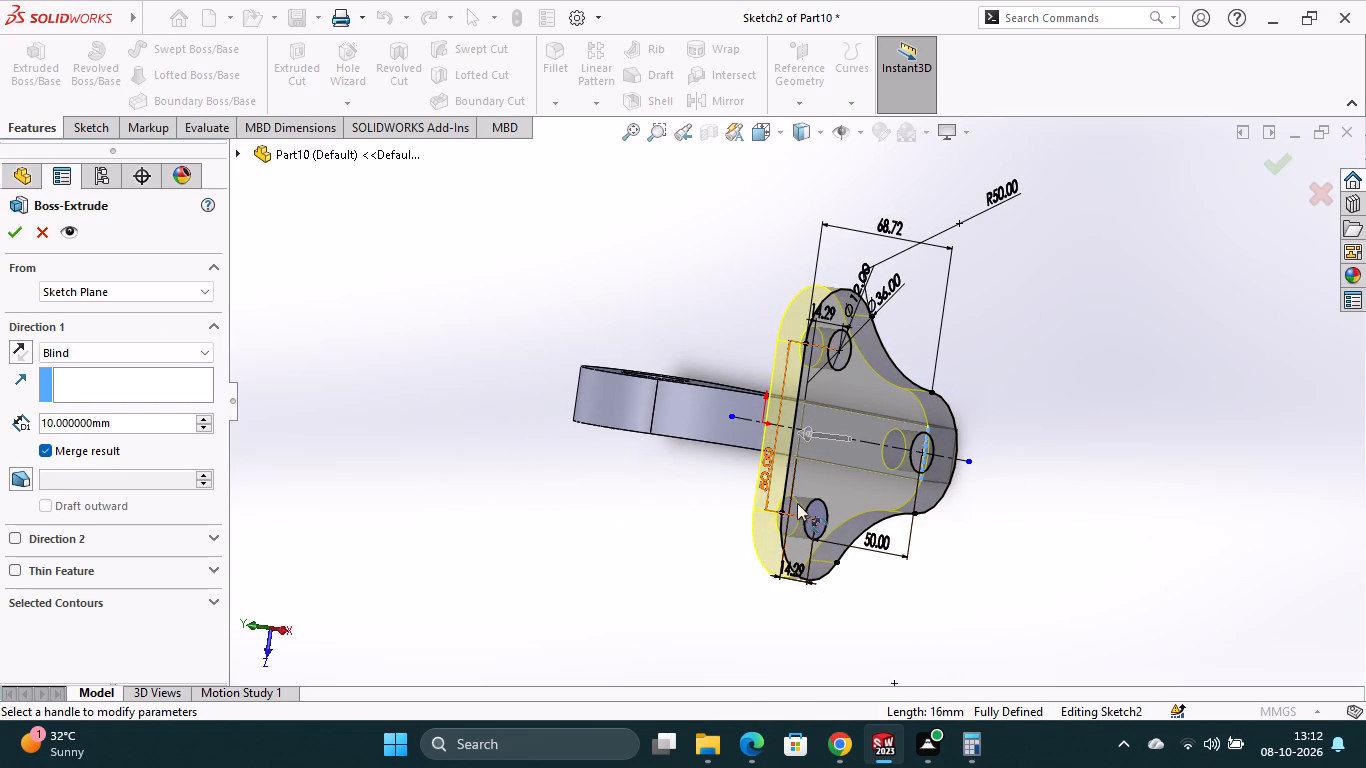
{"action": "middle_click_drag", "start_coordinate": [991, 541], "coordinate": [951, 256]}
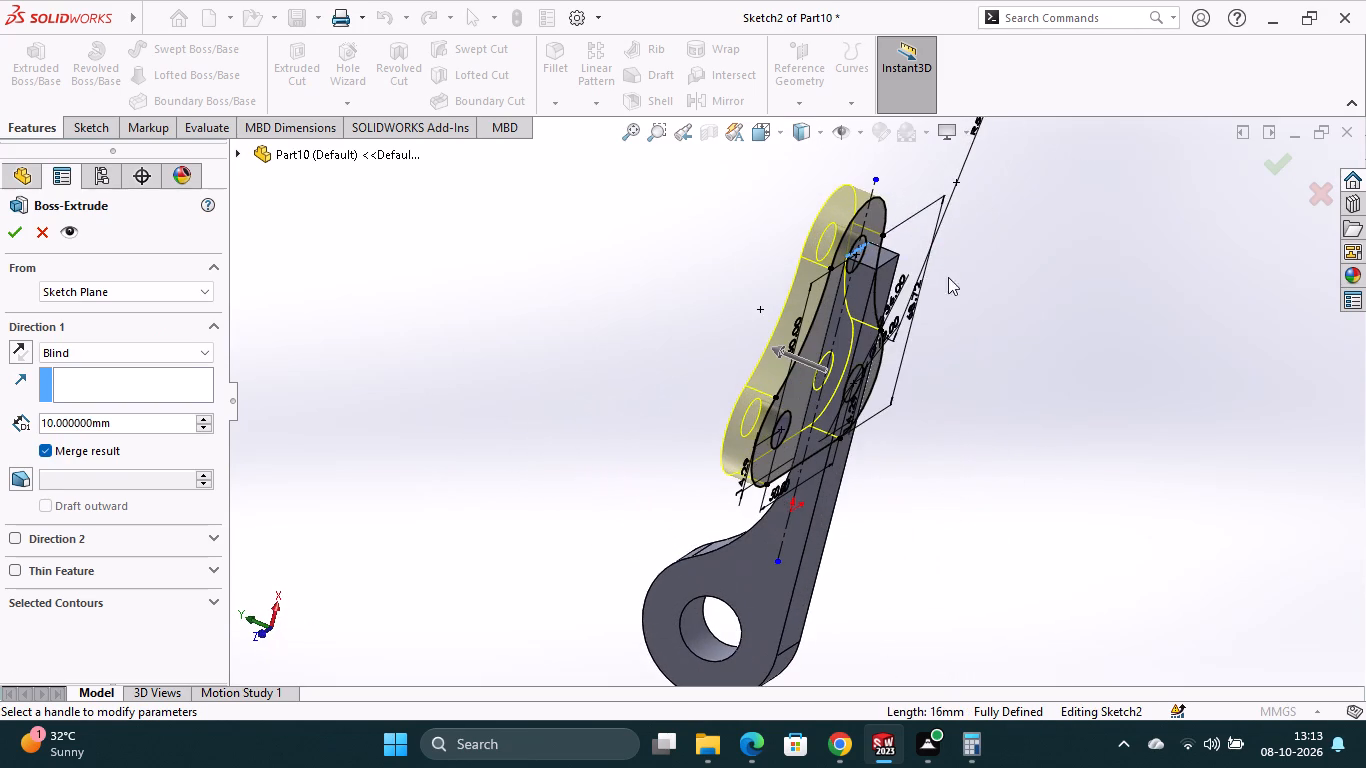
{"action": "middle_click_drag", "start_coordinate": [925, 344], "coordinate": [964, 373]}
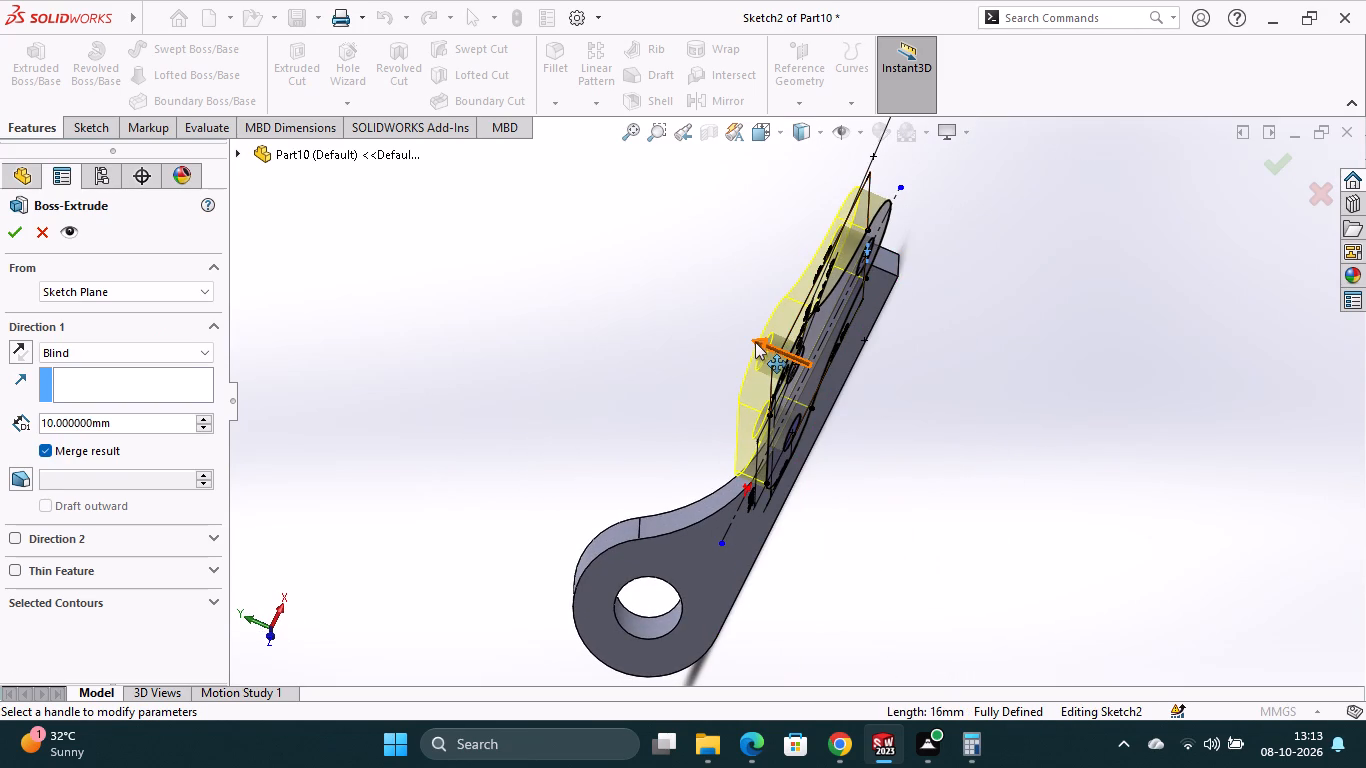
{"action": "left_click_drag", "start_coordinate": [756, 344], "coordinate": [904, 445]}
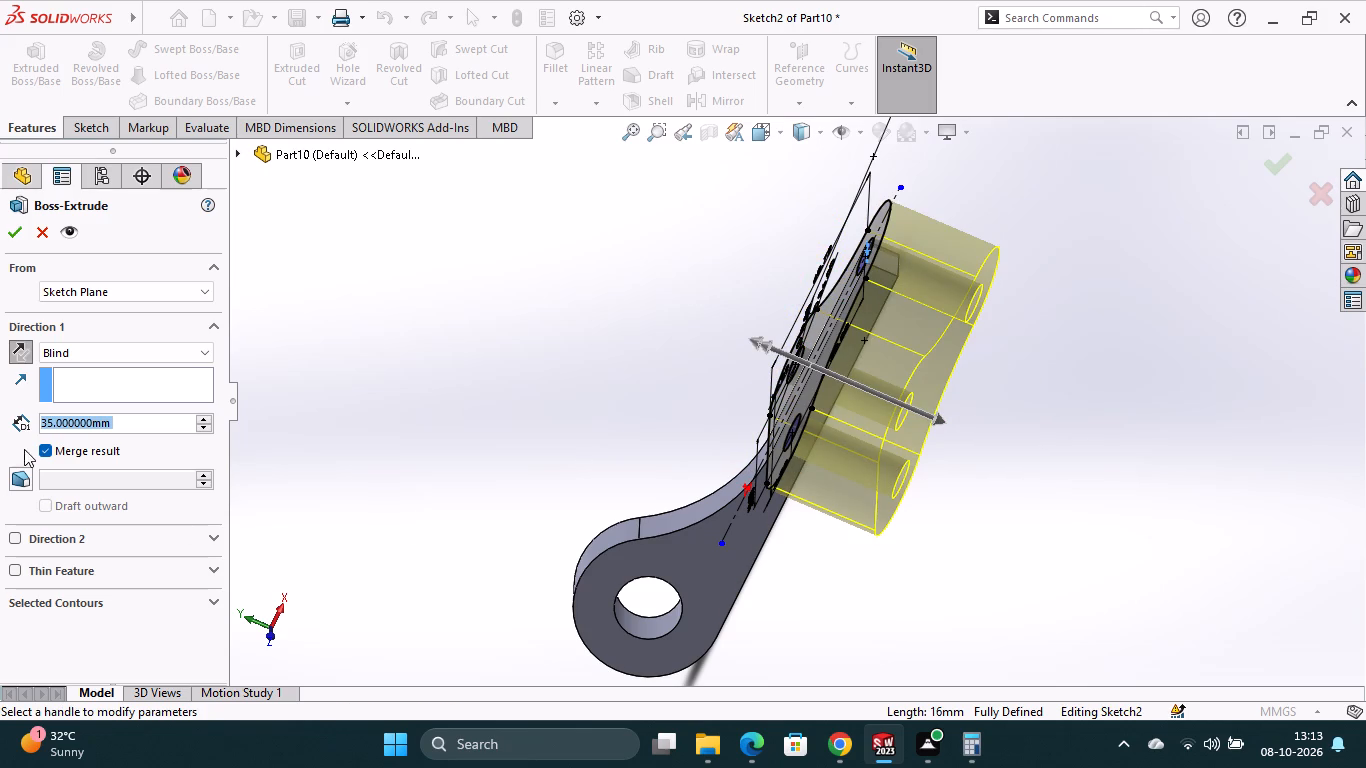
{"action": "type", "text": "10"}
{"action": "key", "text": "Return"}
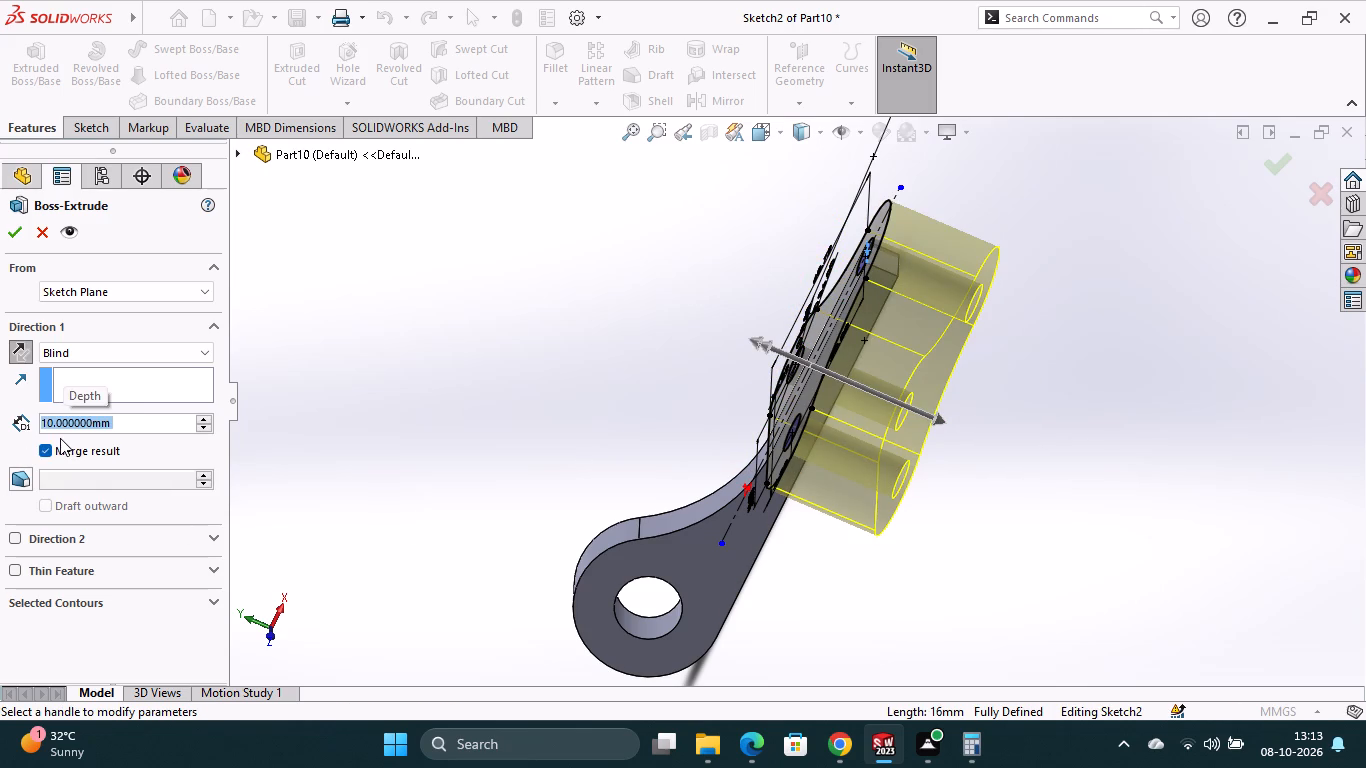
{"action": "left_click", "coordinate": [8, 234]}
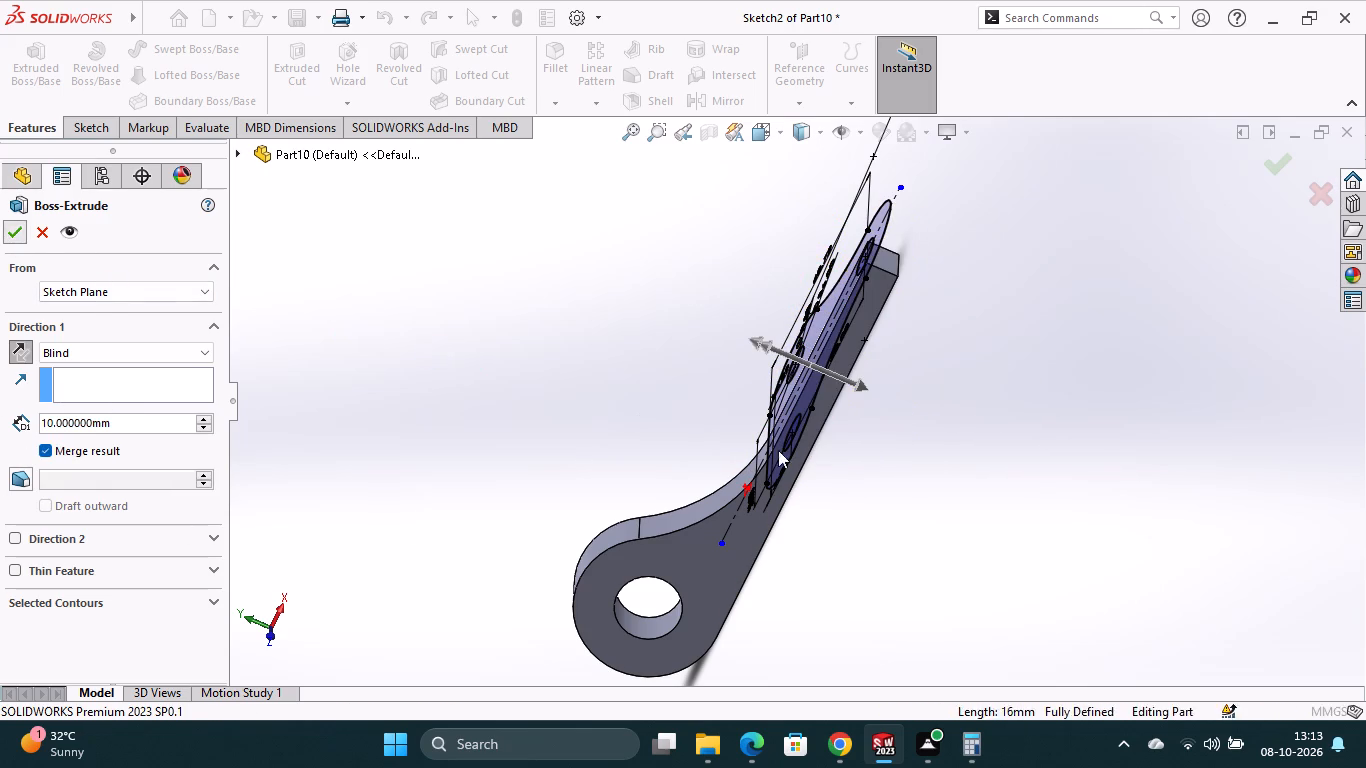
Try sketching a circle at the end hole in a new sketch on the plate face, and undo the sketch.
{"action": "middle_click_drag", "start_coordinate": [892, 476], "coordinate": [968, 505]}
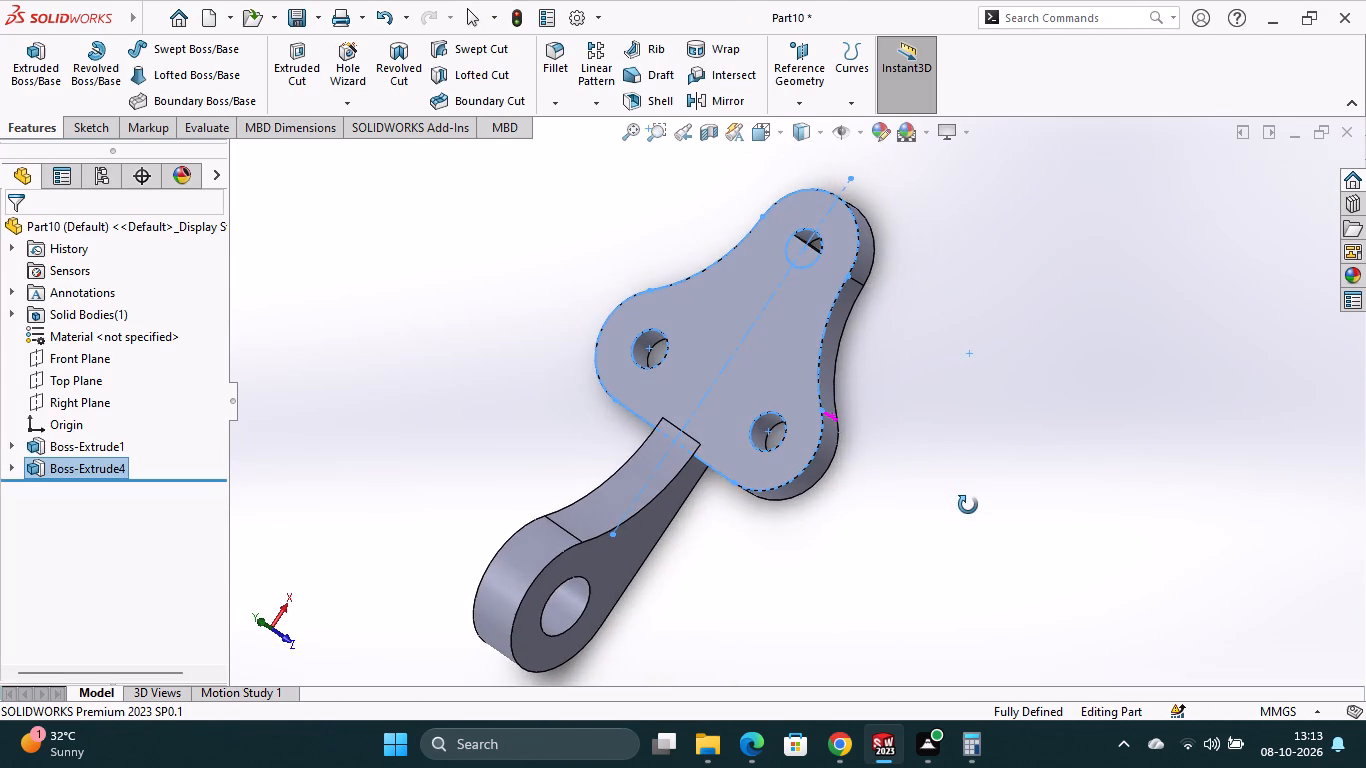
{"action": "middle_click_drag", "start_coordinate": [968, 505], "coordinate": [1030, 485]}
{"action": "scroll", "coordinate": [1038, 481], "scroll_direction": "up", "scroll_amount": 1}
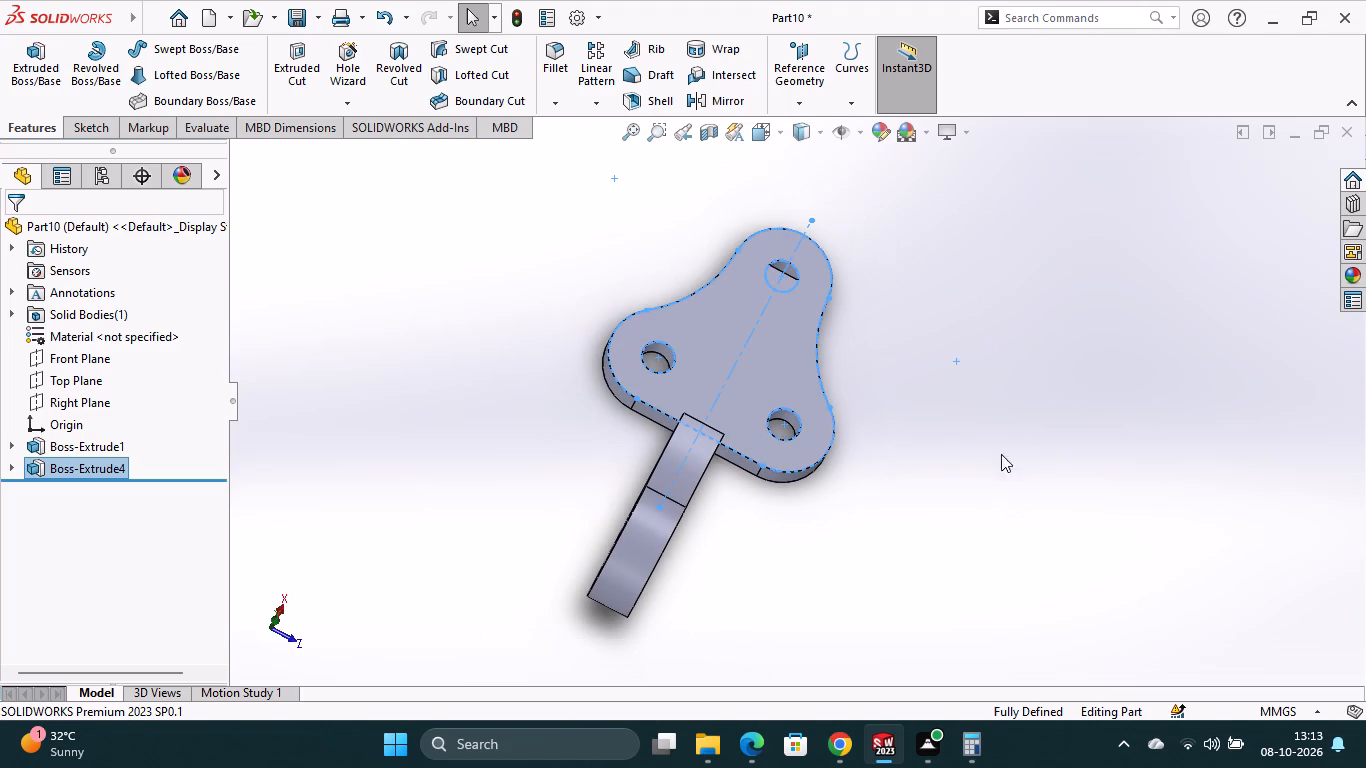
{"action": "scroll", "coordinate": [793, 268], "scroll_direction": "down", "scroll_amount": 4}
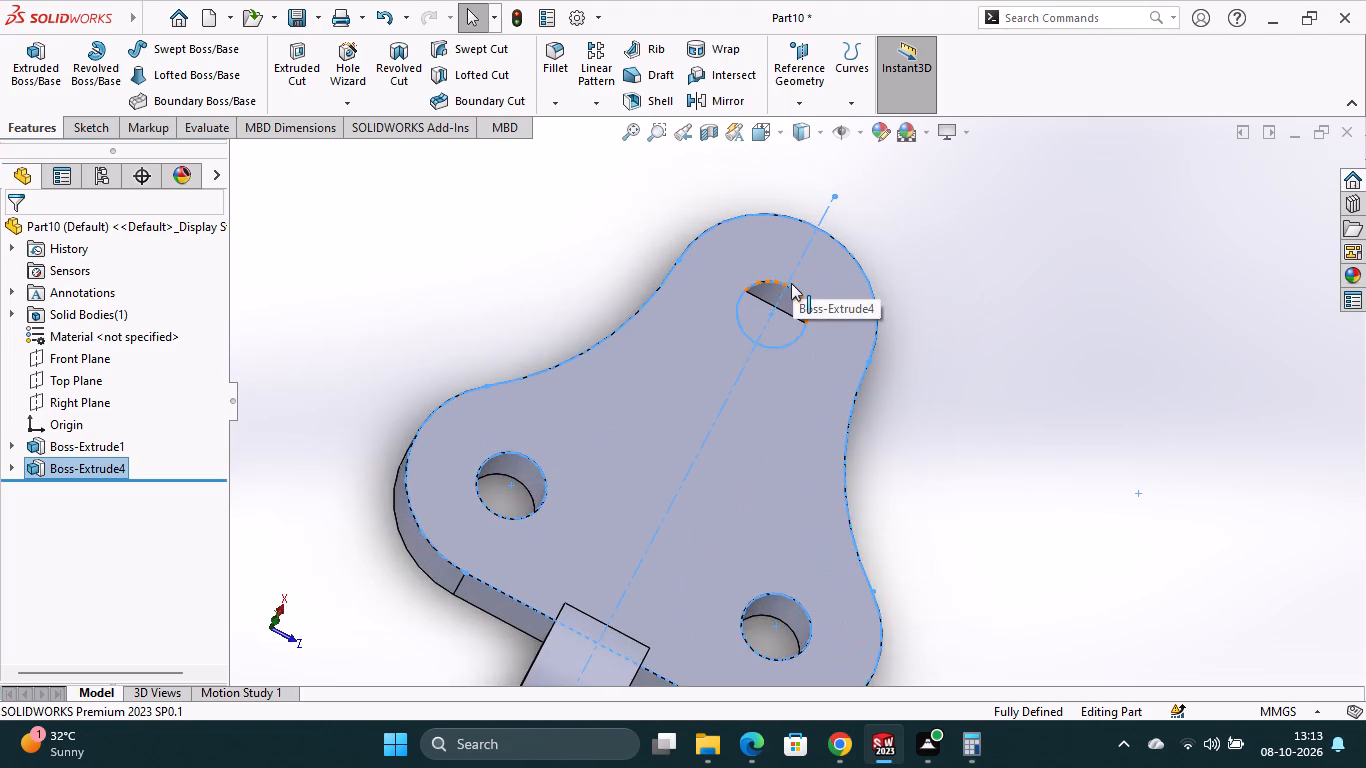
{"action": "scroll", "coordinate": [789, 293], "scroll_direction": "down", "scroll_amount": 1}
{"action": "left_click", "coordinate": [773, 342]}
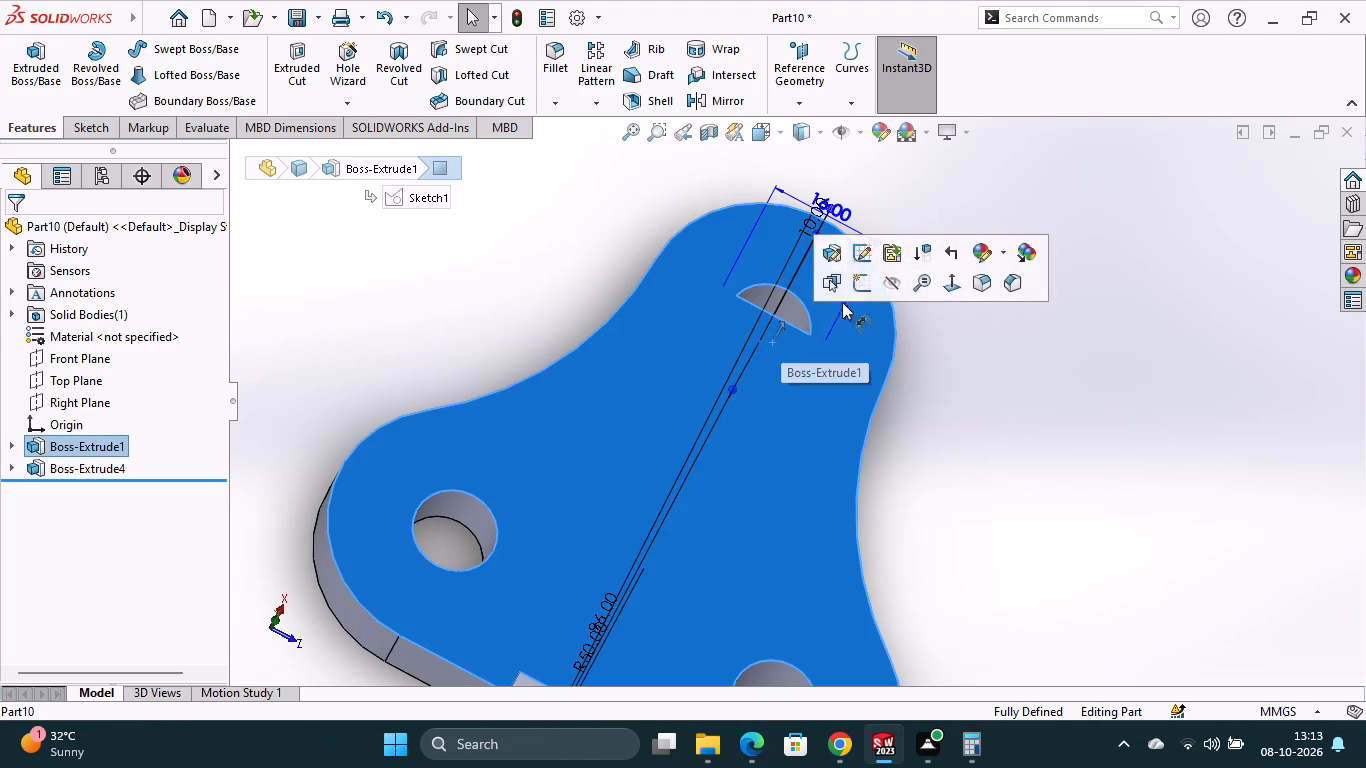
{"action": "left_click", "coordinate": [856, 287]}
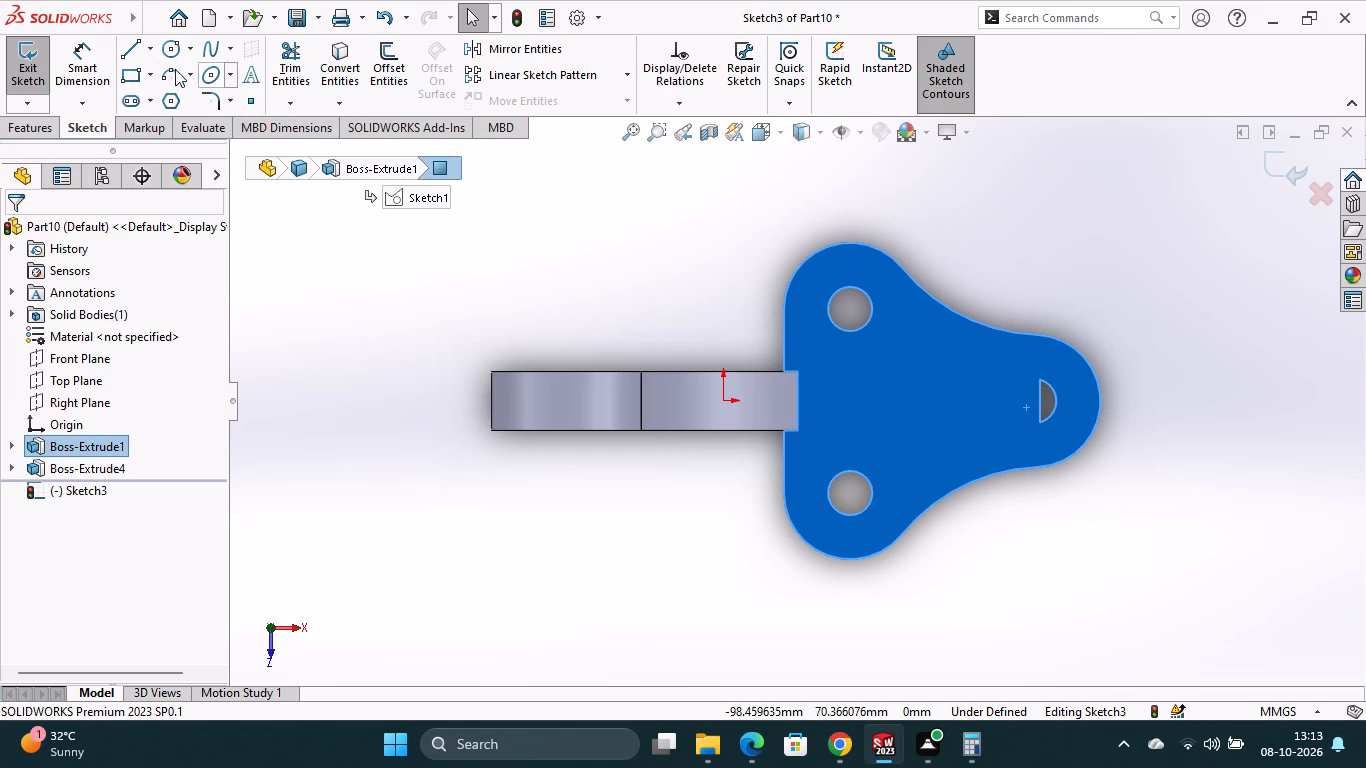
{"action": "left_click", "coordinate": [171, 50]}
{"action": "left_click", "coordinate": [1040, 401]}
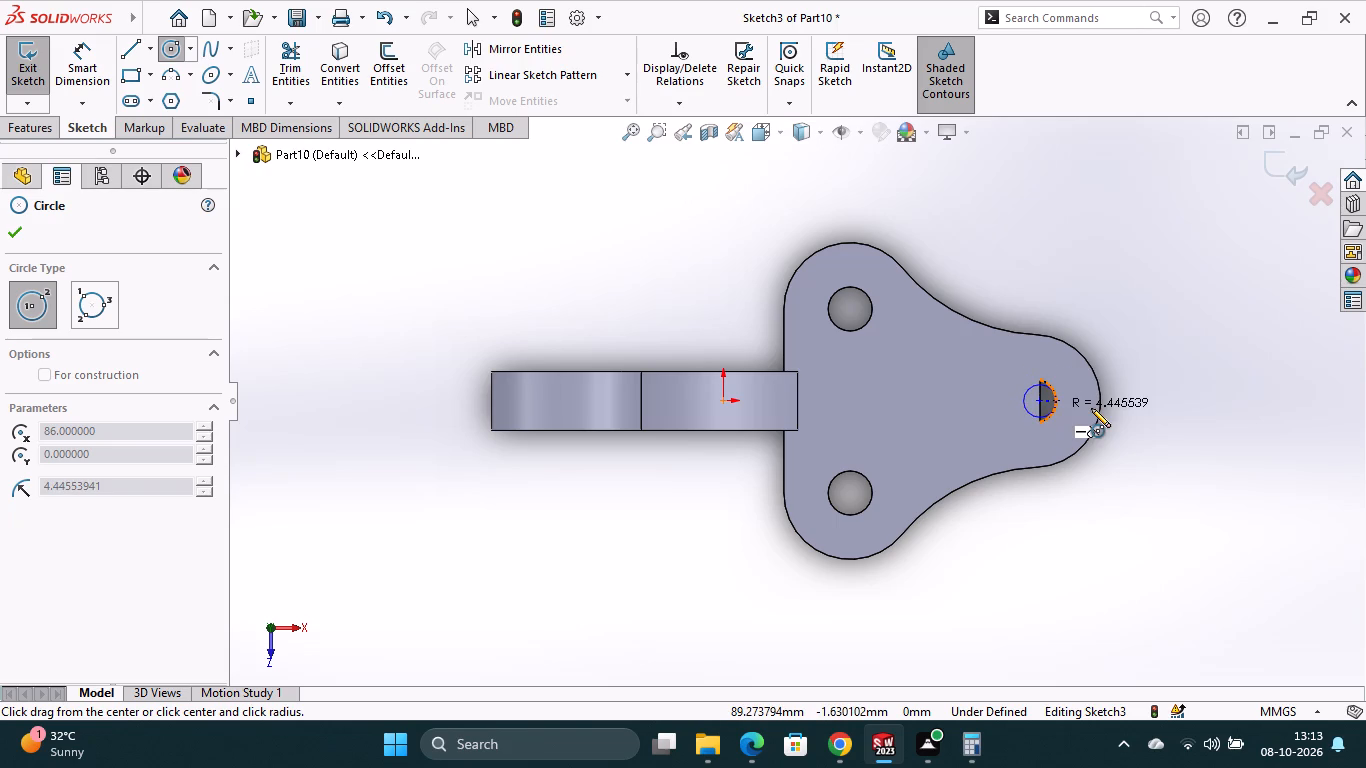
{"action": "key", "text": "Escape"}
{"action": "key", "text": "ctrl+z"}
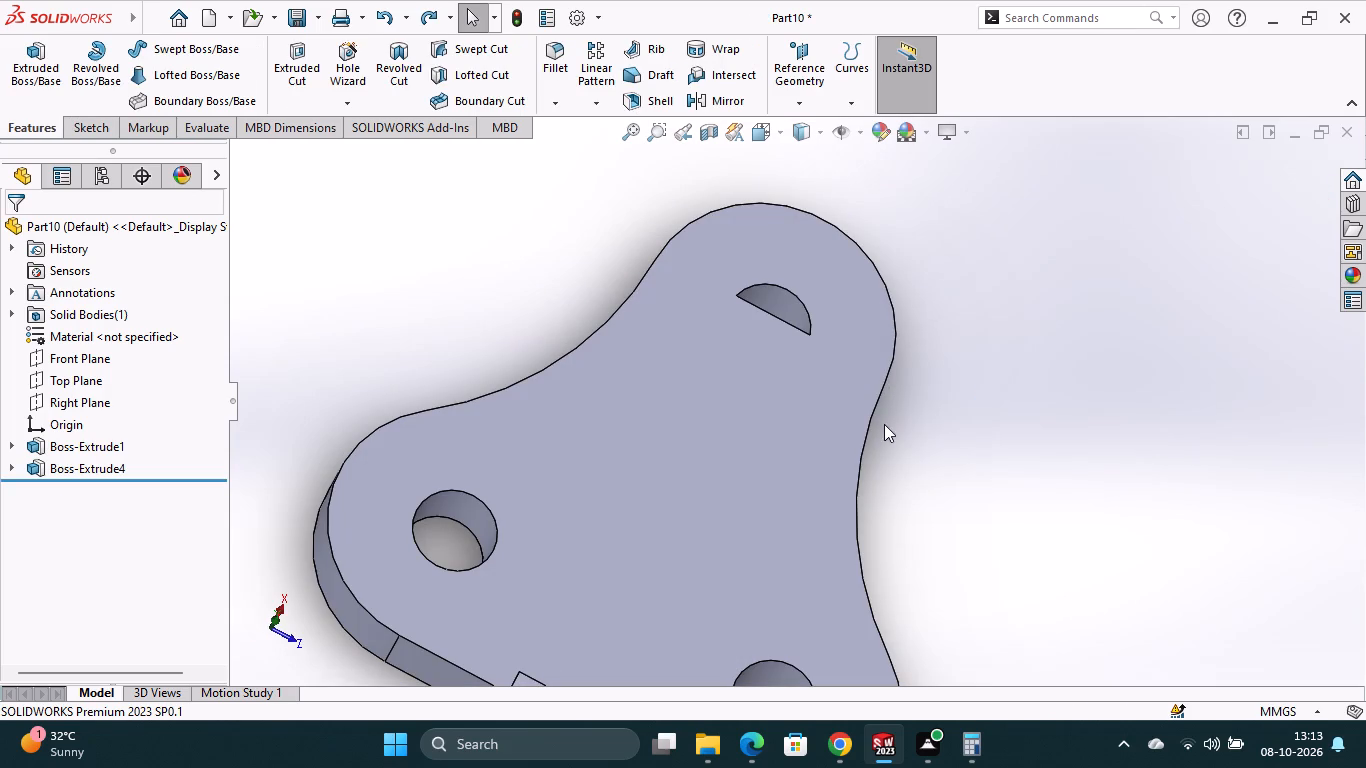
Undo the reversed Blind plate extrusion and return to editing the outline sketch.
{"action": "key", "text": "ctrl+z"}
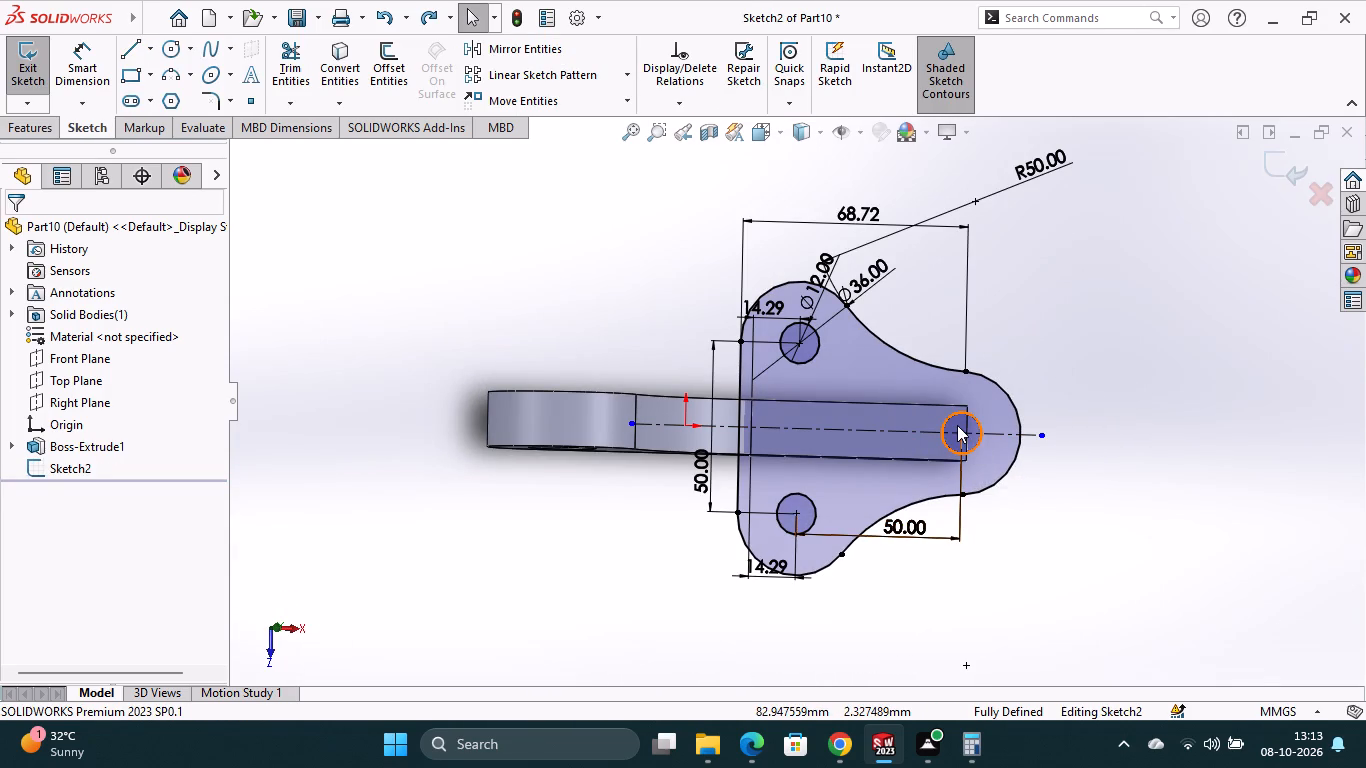
Examine the three hole circles in the outline sketch and how the end hole sits over the bar's end.
{"action": "left_click", "coordinate": [957, 425]}
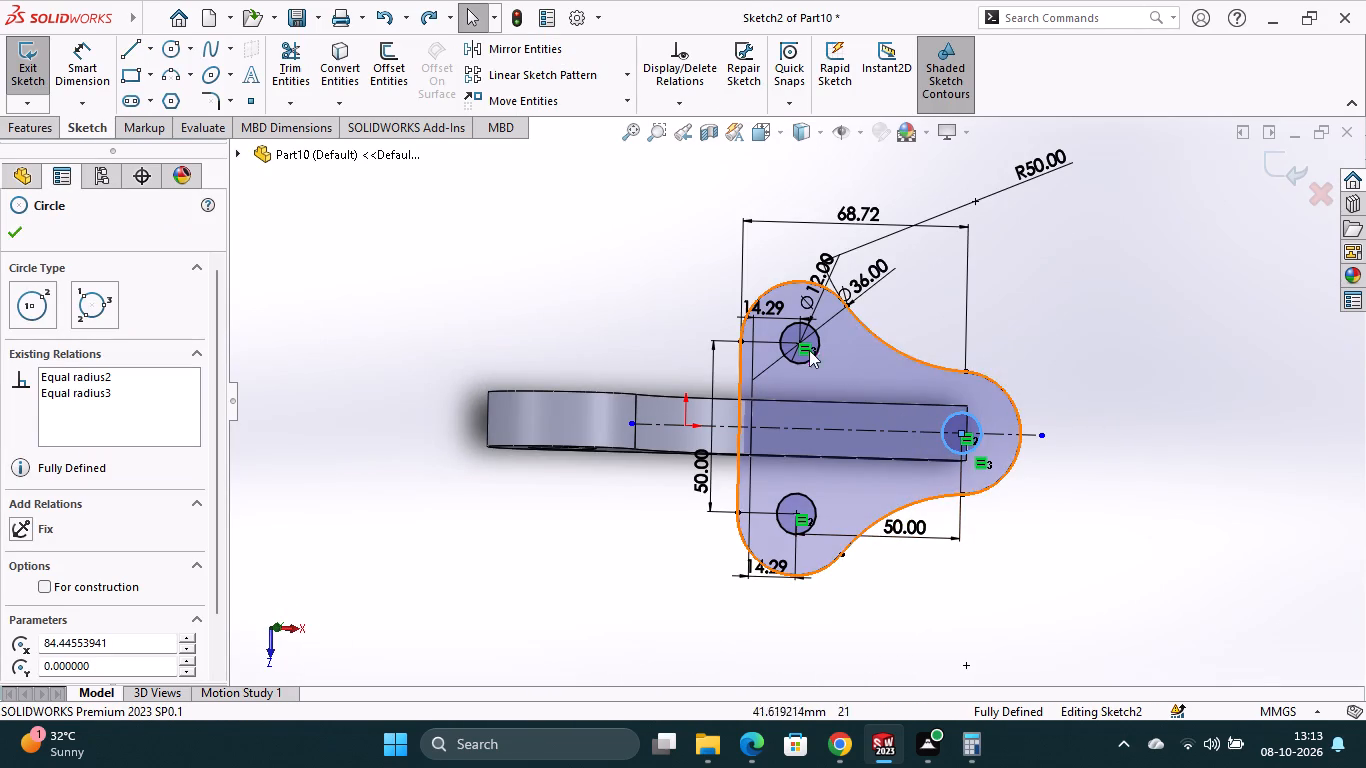
{"action": "left_click", "coordinate": [798, 339]}
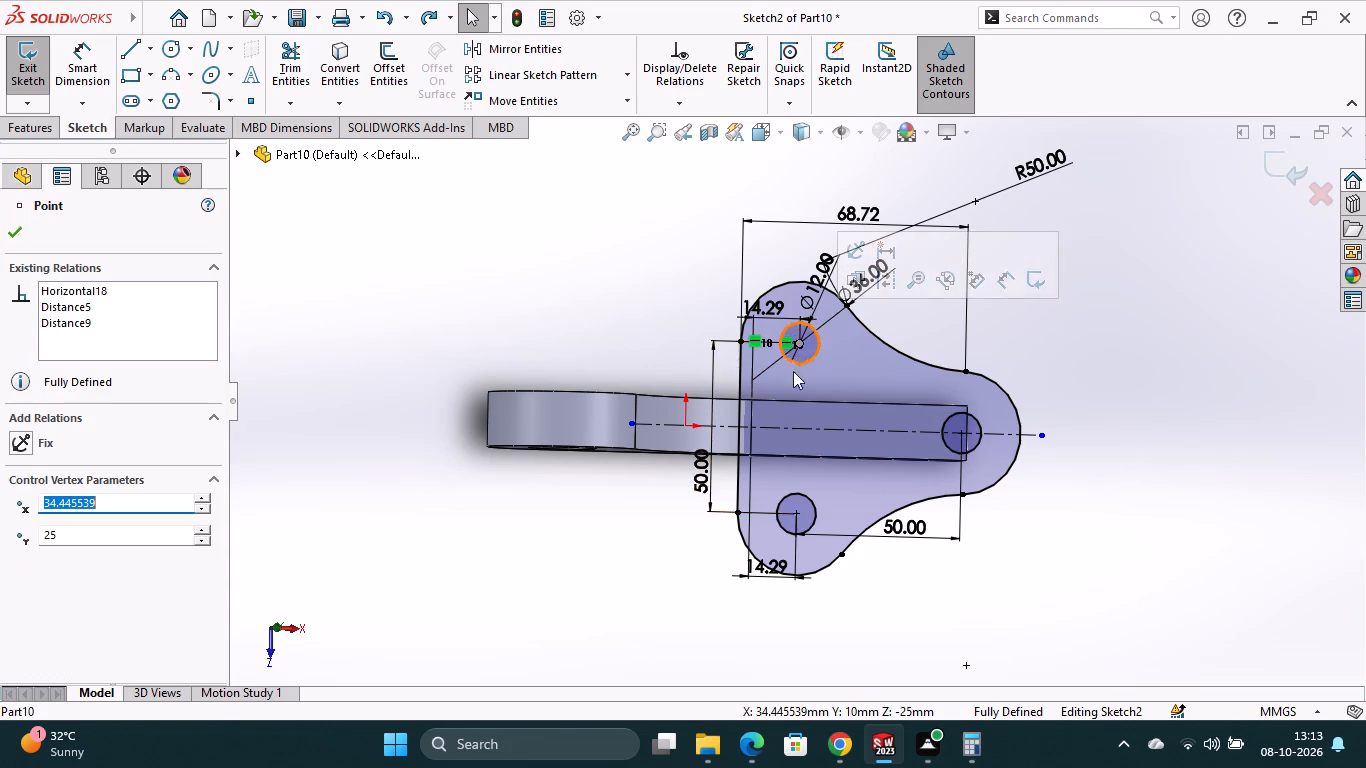
{"action": "left_click", "coordinate": [800, 504]}
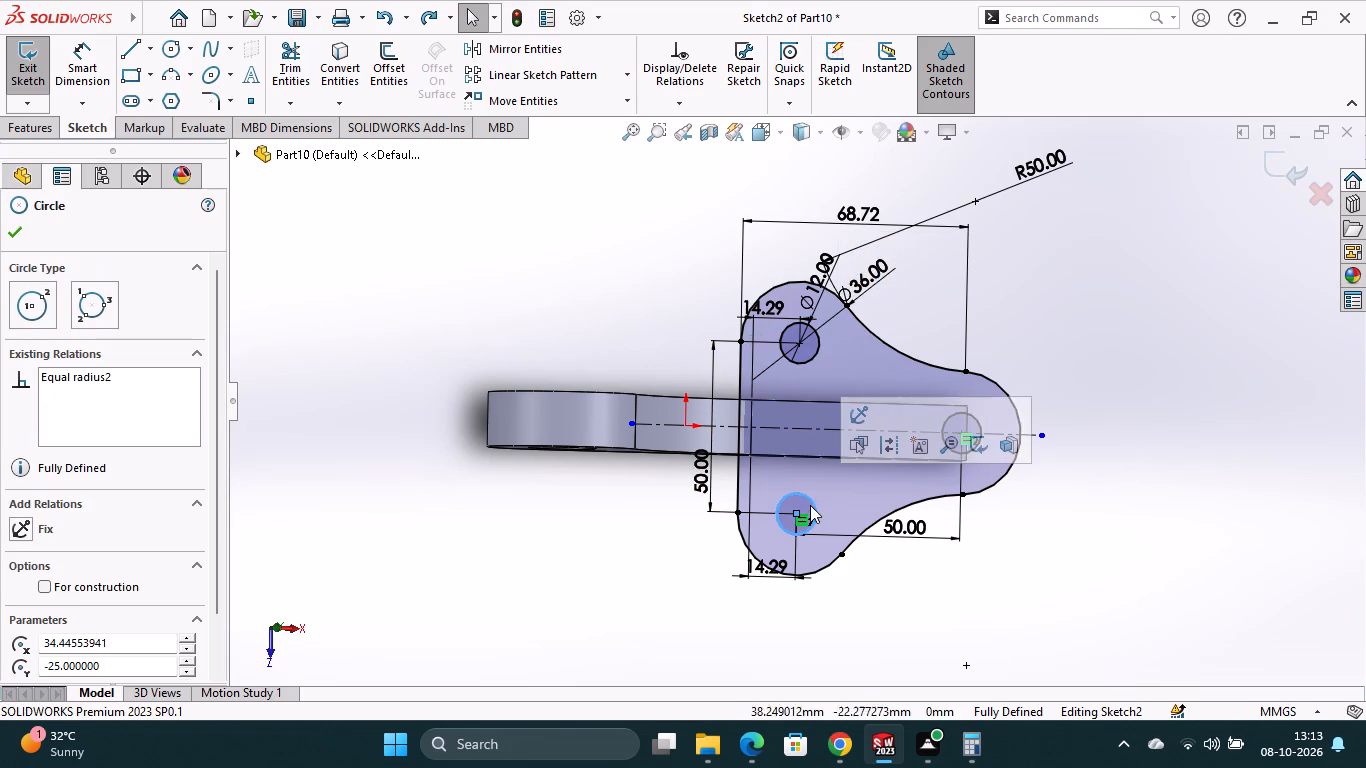
{"action": "left_click", "coordinate": [1099, 385]}
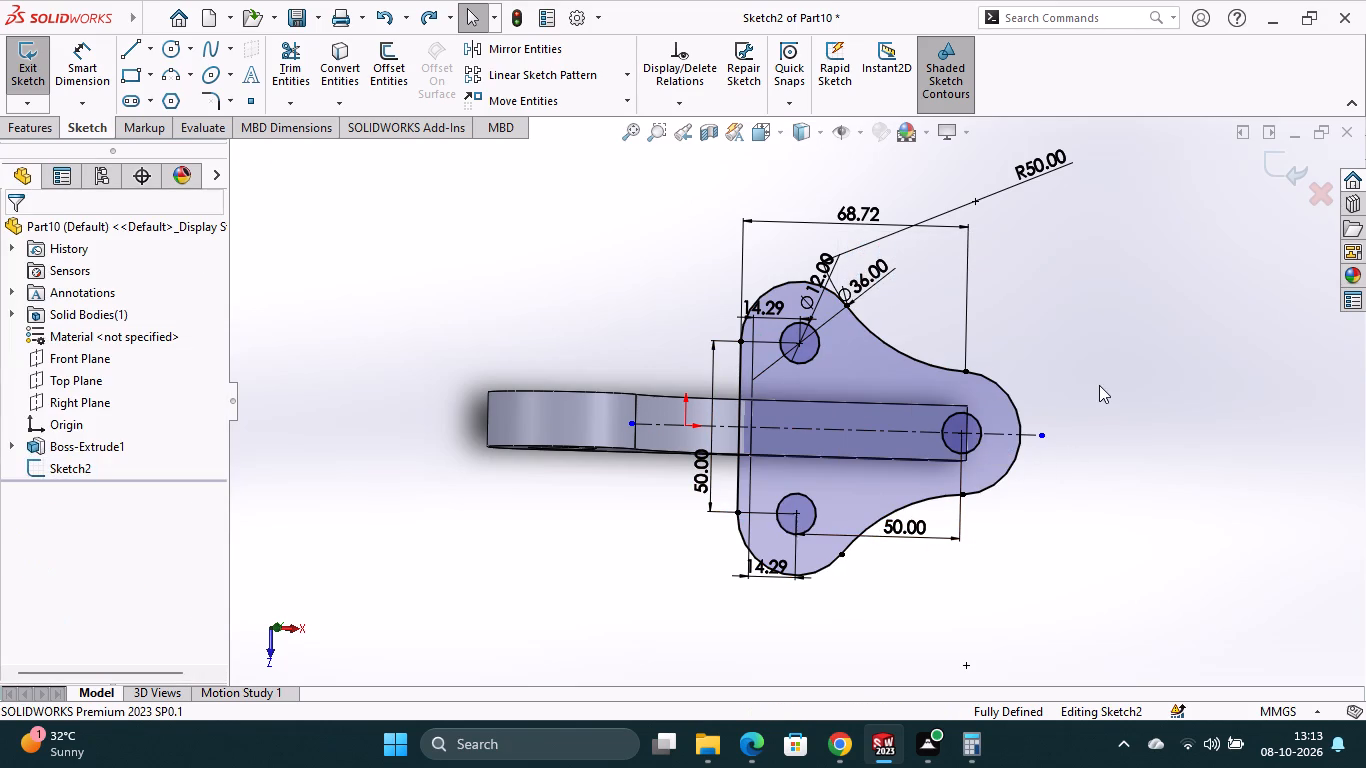
{"action": "scroll", "coordinate": [954, 448], "scroll_direction": "up", "scroll_amount": 1}
{"action": "scroll", "coordinate": [954, 448], "scroll_direction": "down", "scroll_amount": 3}
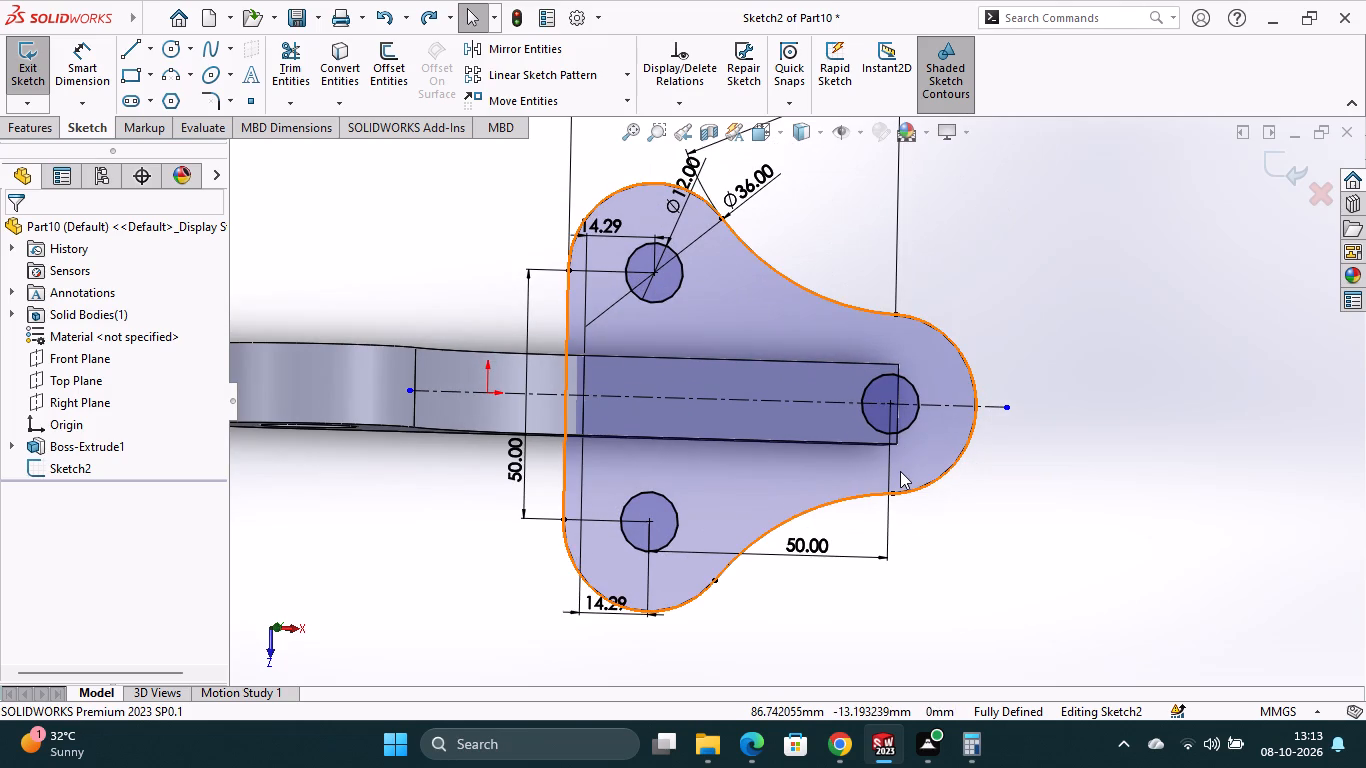
{"action": "middle_click_drag", "start_coordinate": [897, 475], "coordinate": [834, 466]}
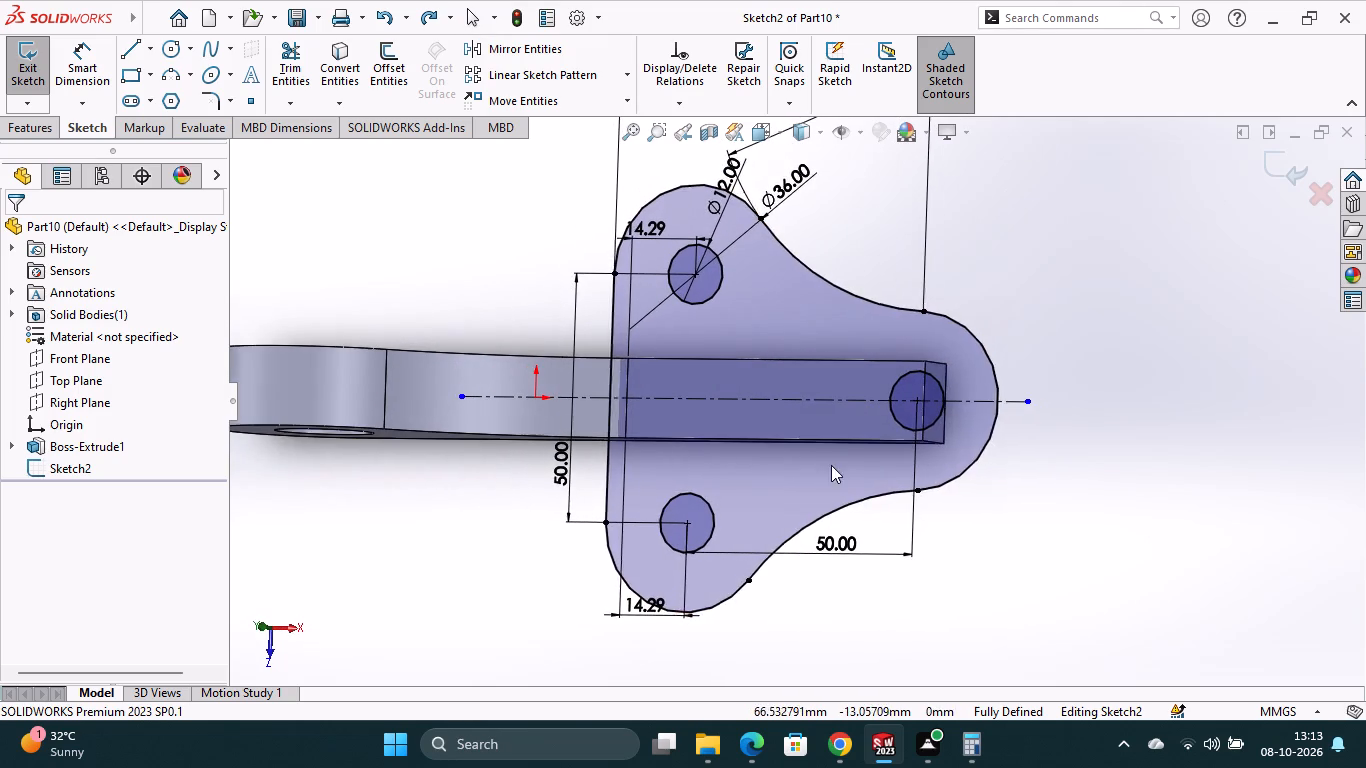
{"action": "scroll", "coordinate": [830, 465], "scroll_direction": "down", "scroll_amount": 1}
{"action": "middle_click_drag", "start_coordinate": [969, 545], "coordinate": [1018, 441]}
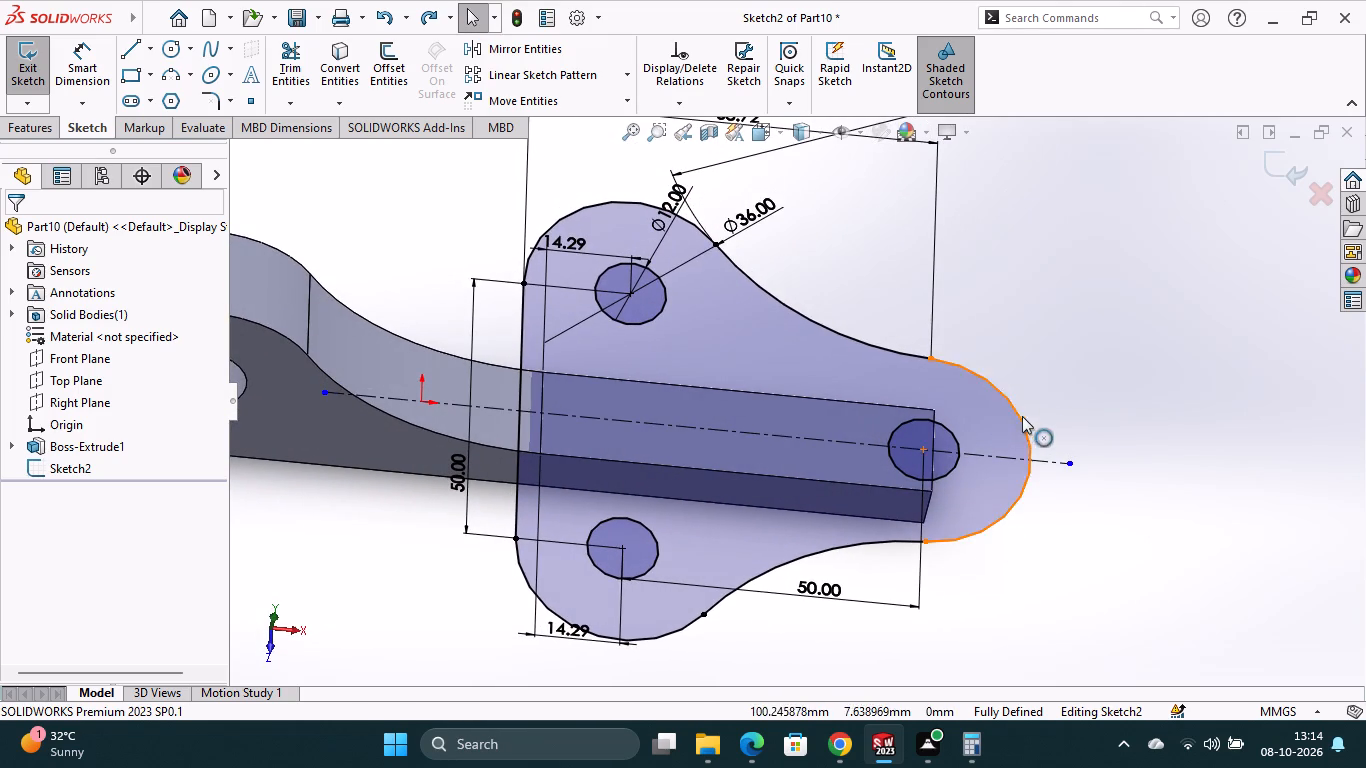
{"action": "middle_click_drag", "start_coordinate": [1044, 368], "coordinate": [1039, 312]}
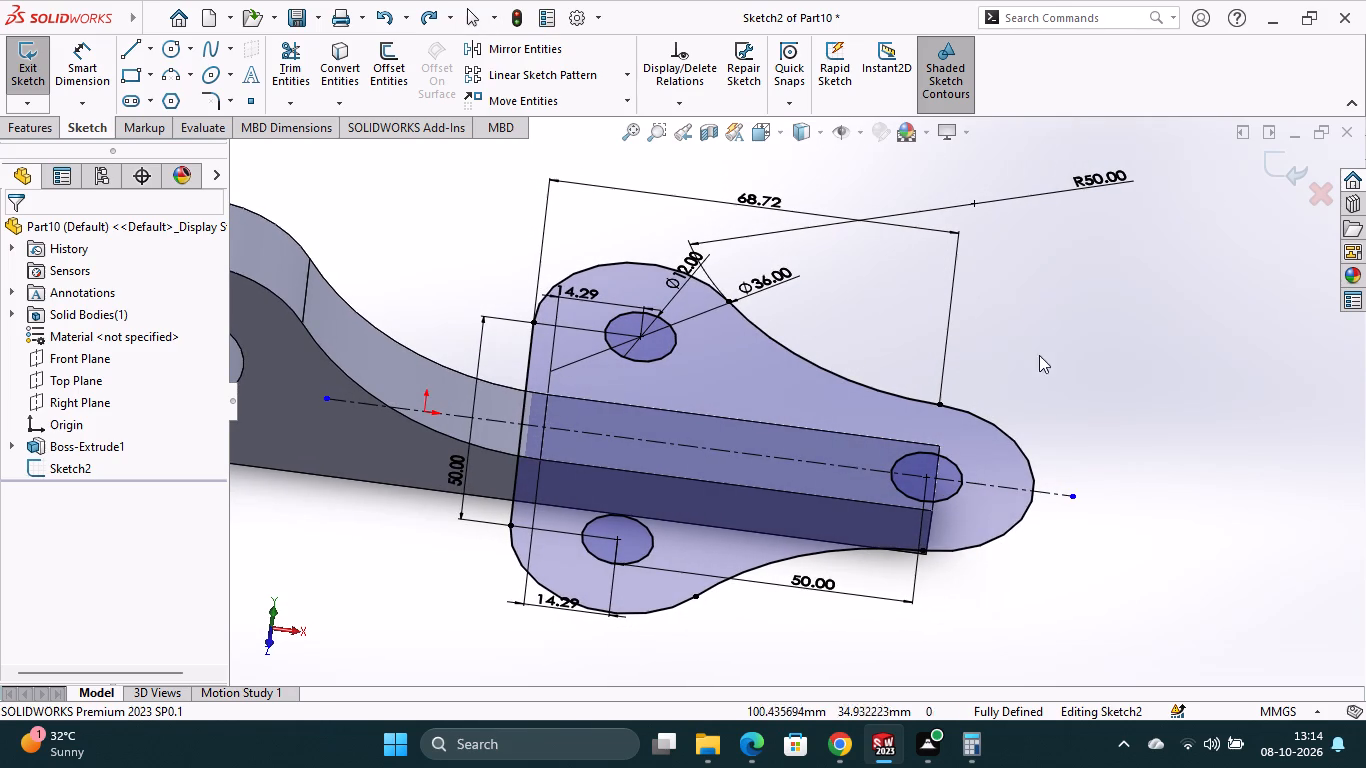
{"action": "middle_click_drag", "start_coordinate": [1044, 410], "coordinate": [1049, 446]}
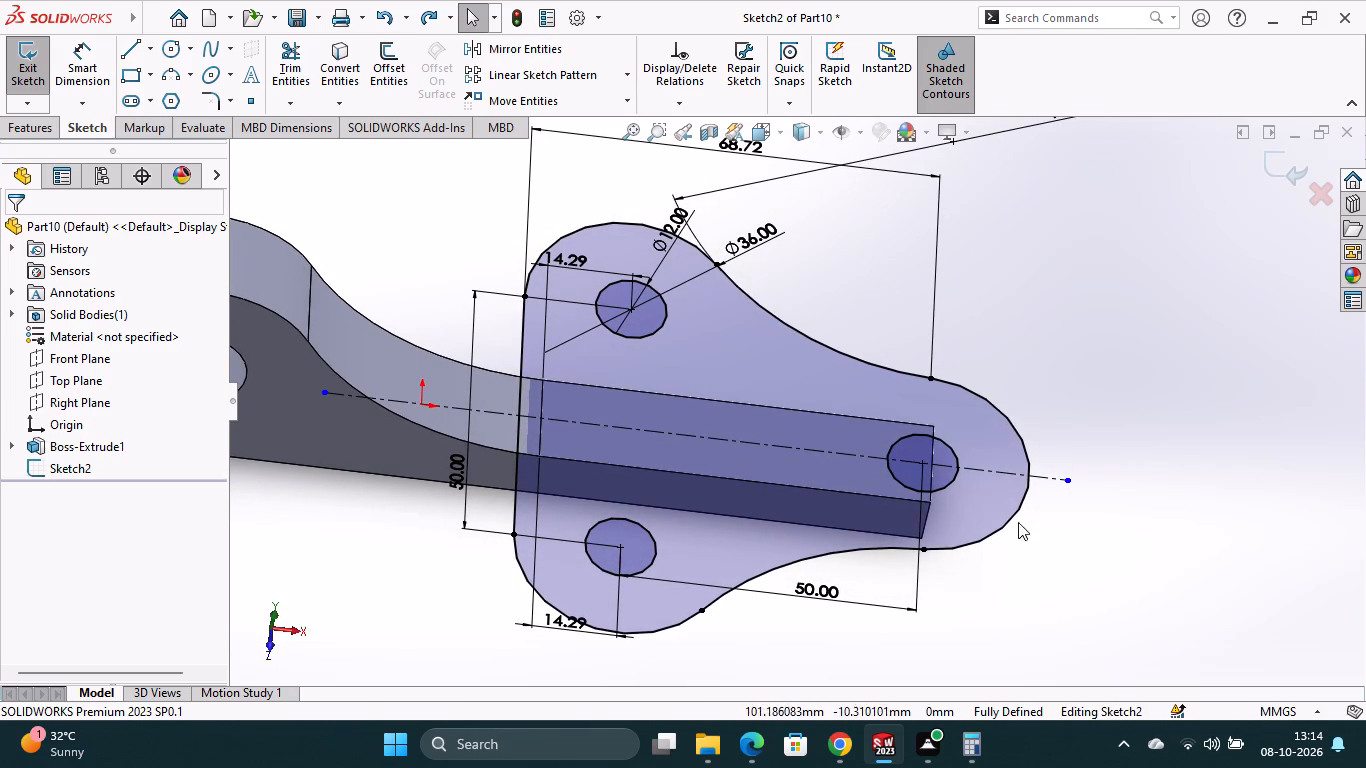
Extrude the plate outline 10 mm with the Blind end condition in the reversed direction, merging it with the bar.
{"action": "left_click", "coordinate": [49, 129]}
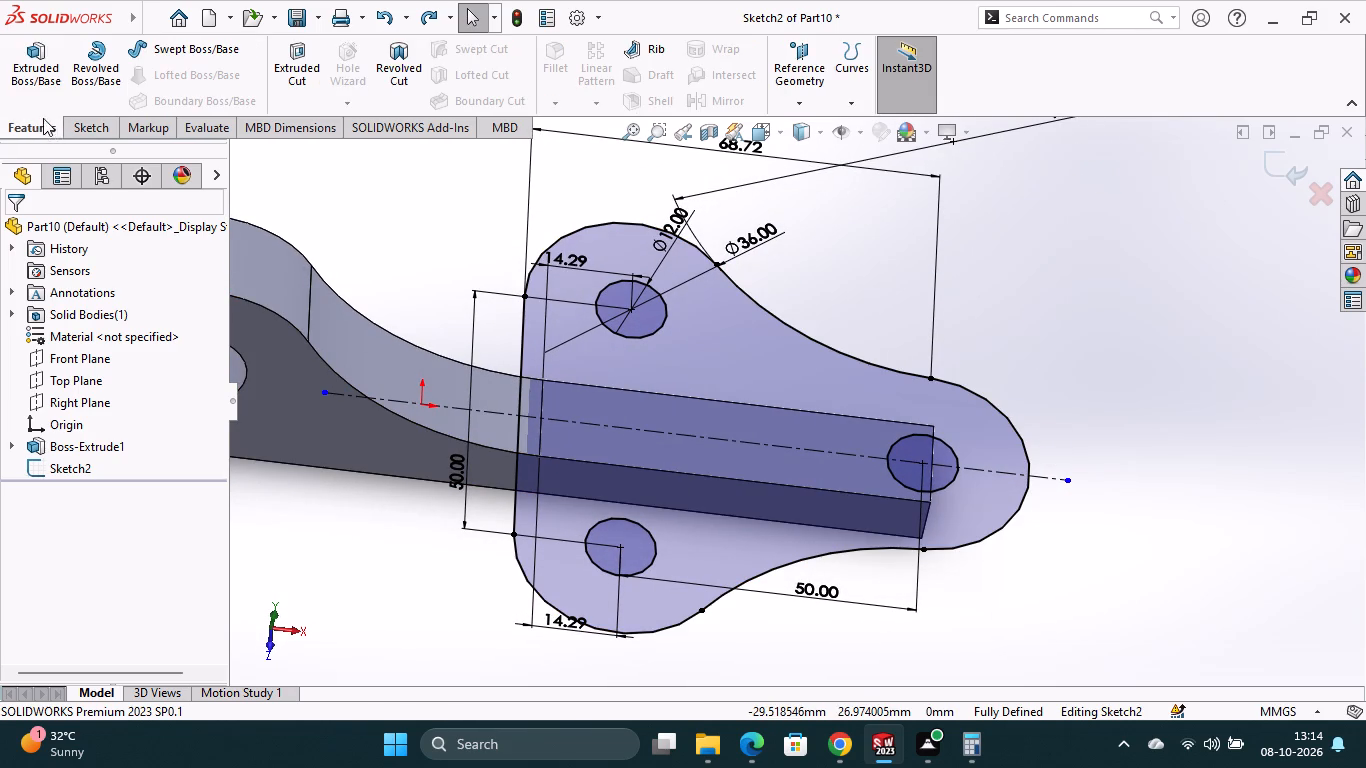
{"action": "left_click", "coordinate": [36, 87]}
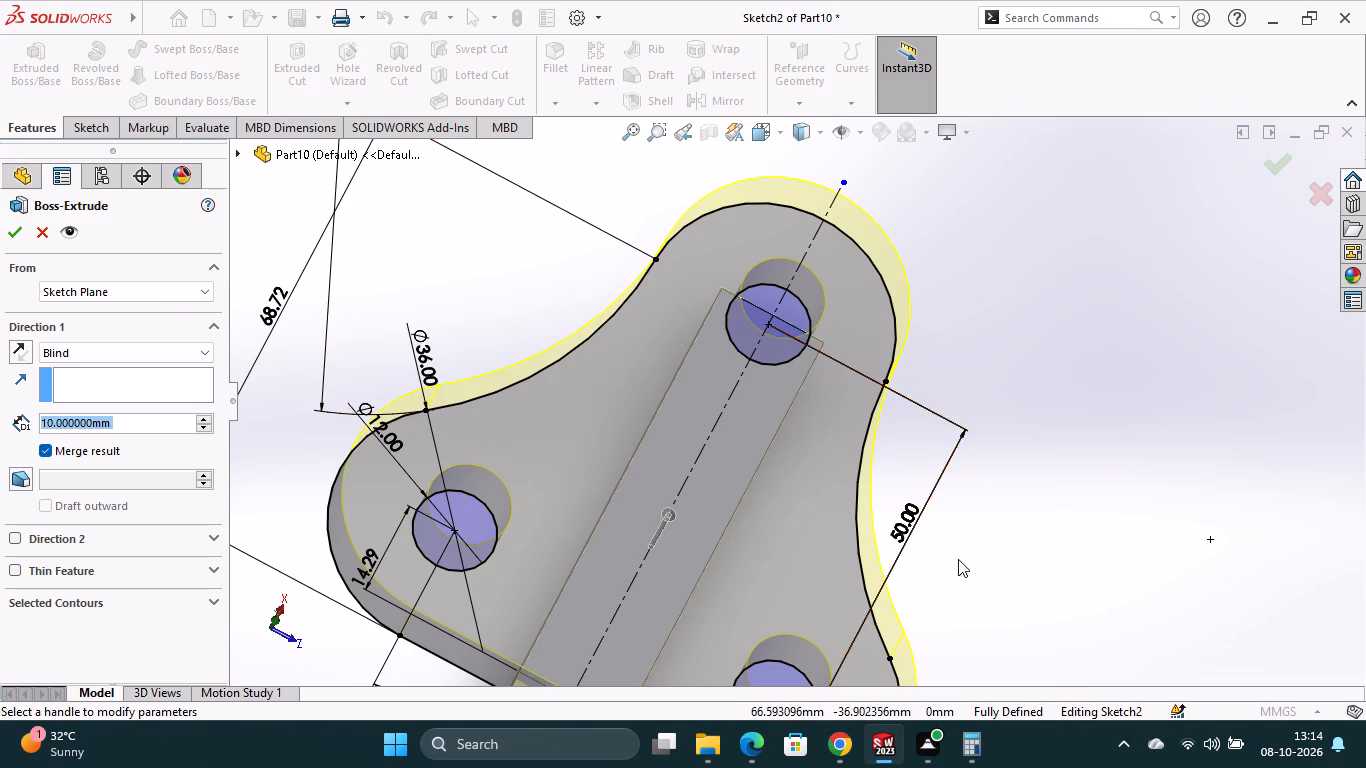
{"action": "middle_click_drag", "start_coordinate": [963, 562], "coordinate": [1030, 474]}
{"action": "scroll", "coordinate": [1017, 487], "scroll_direction": "down", "scroll_amount": 1}
{"action": "scroll", "coordinate": [871, 541], "scroll_direction": "down", "scroll_amount": 5}
{"action": "scroll", "coordinate": [844, 544], "scroll_direction": "up", "scroll_amount": 2}
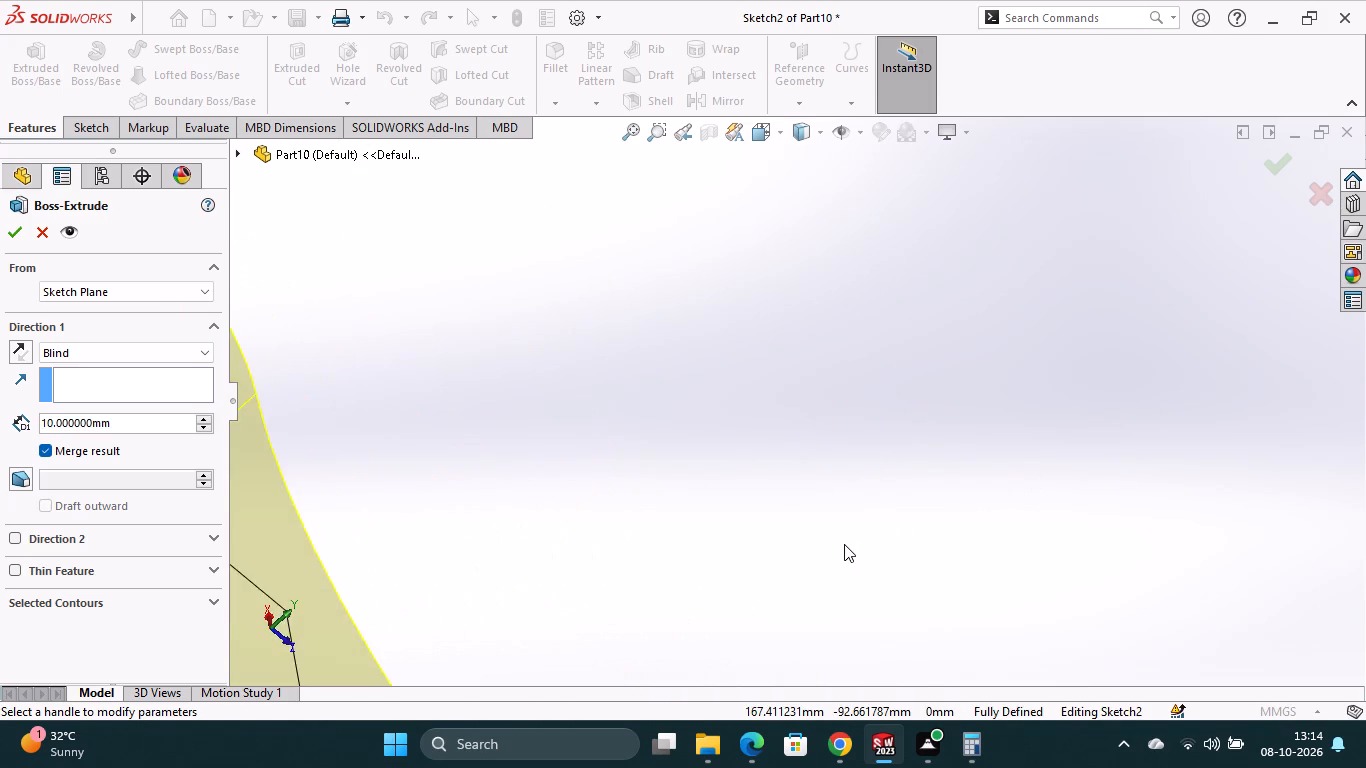
{"action": "scroll", "coordinate": [844, 544], "scroll_direction": "up", "scroll_amount": 10}
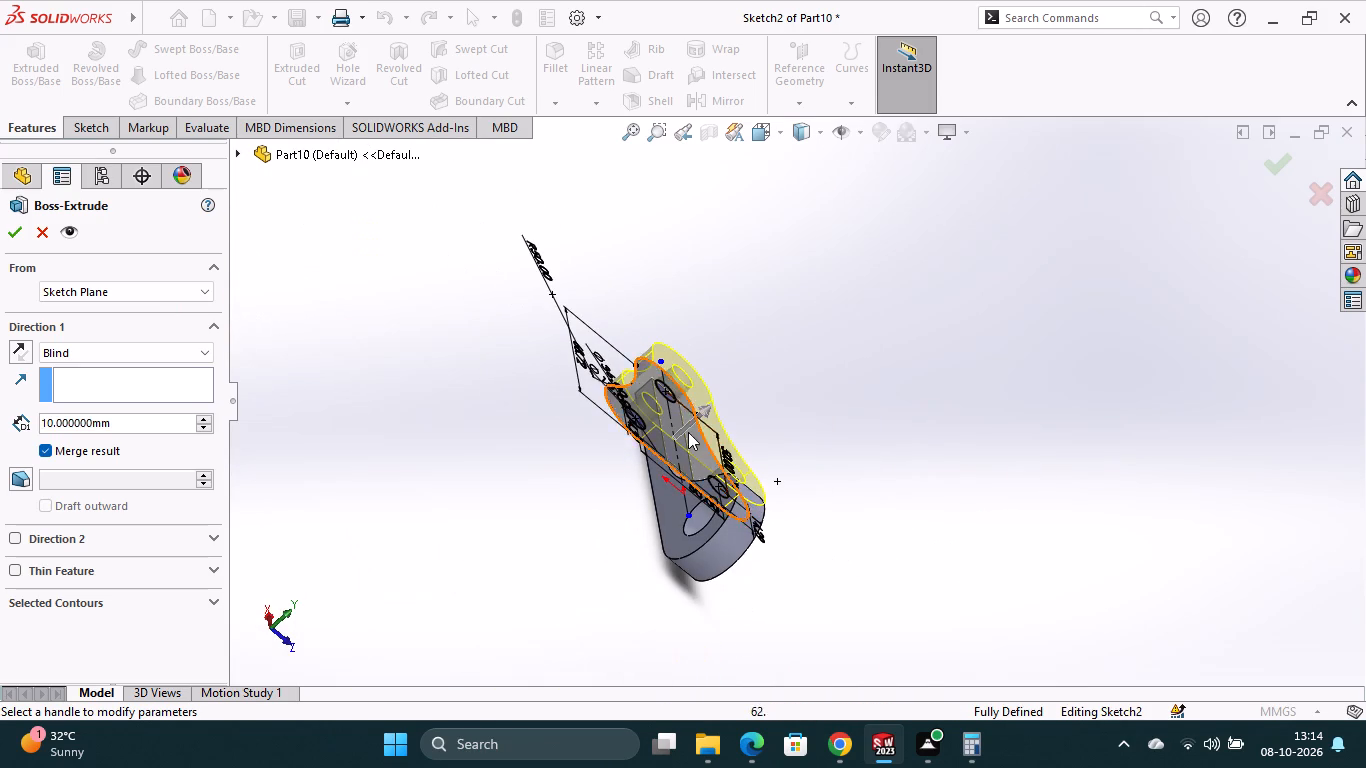
{"action": "left_click_drag", "start_coordinate": [705, 411], "coordinate": [631, 489]}
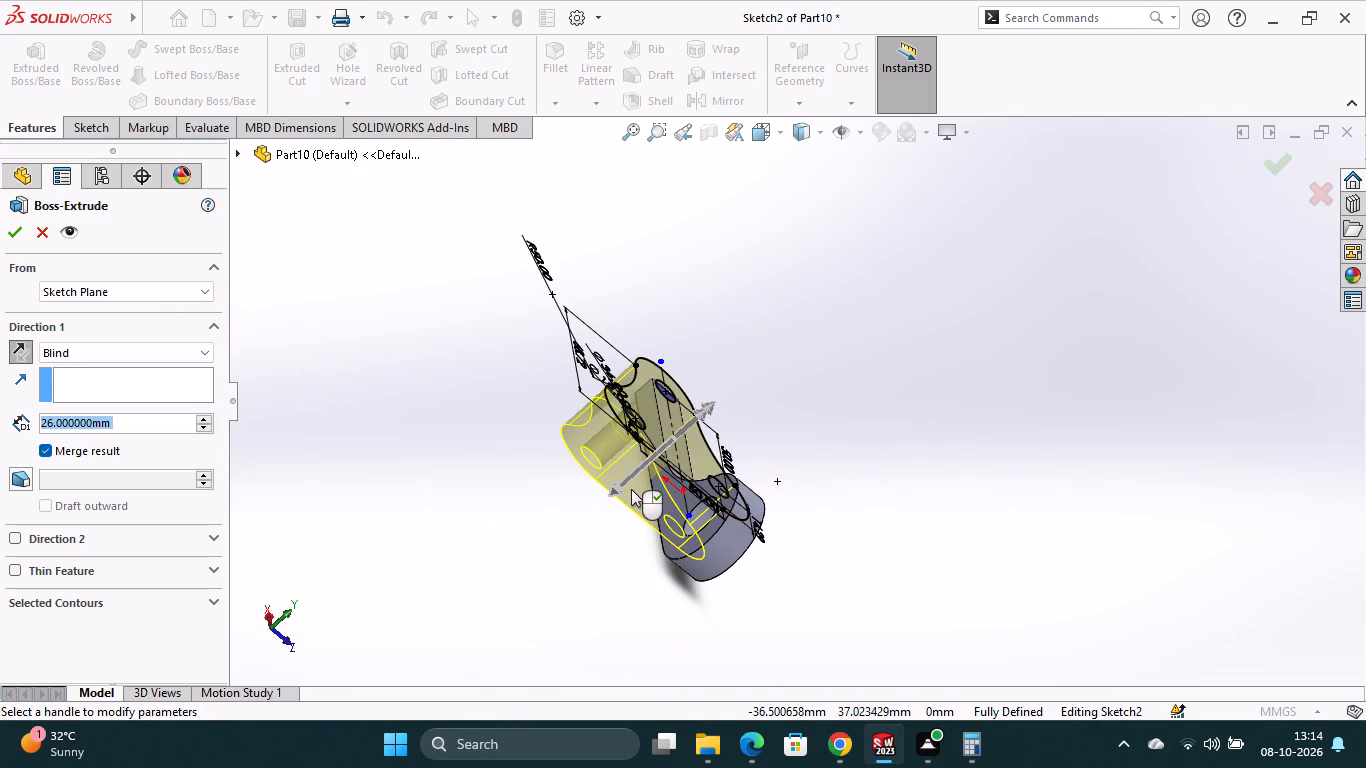
{"action": "type", "text": "10"}
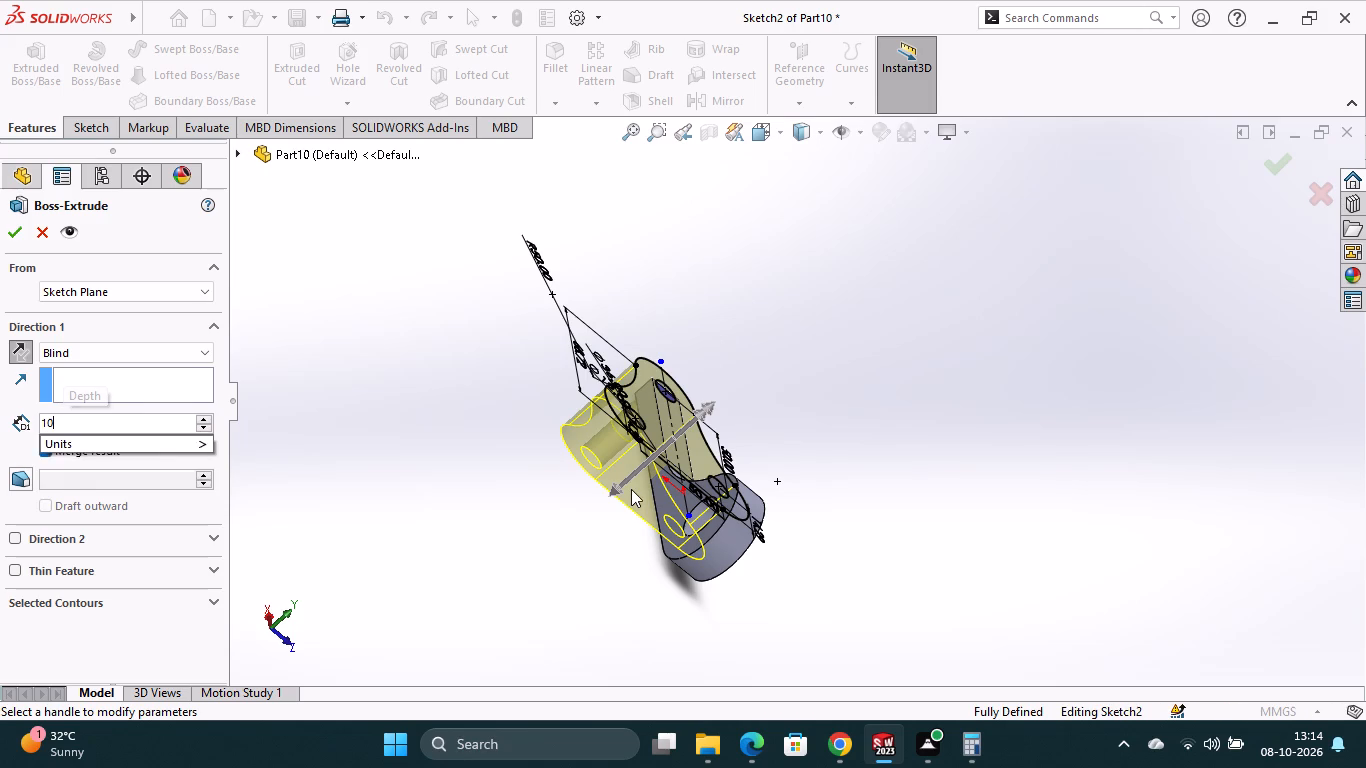
{"action": "key", "text": "Return"}
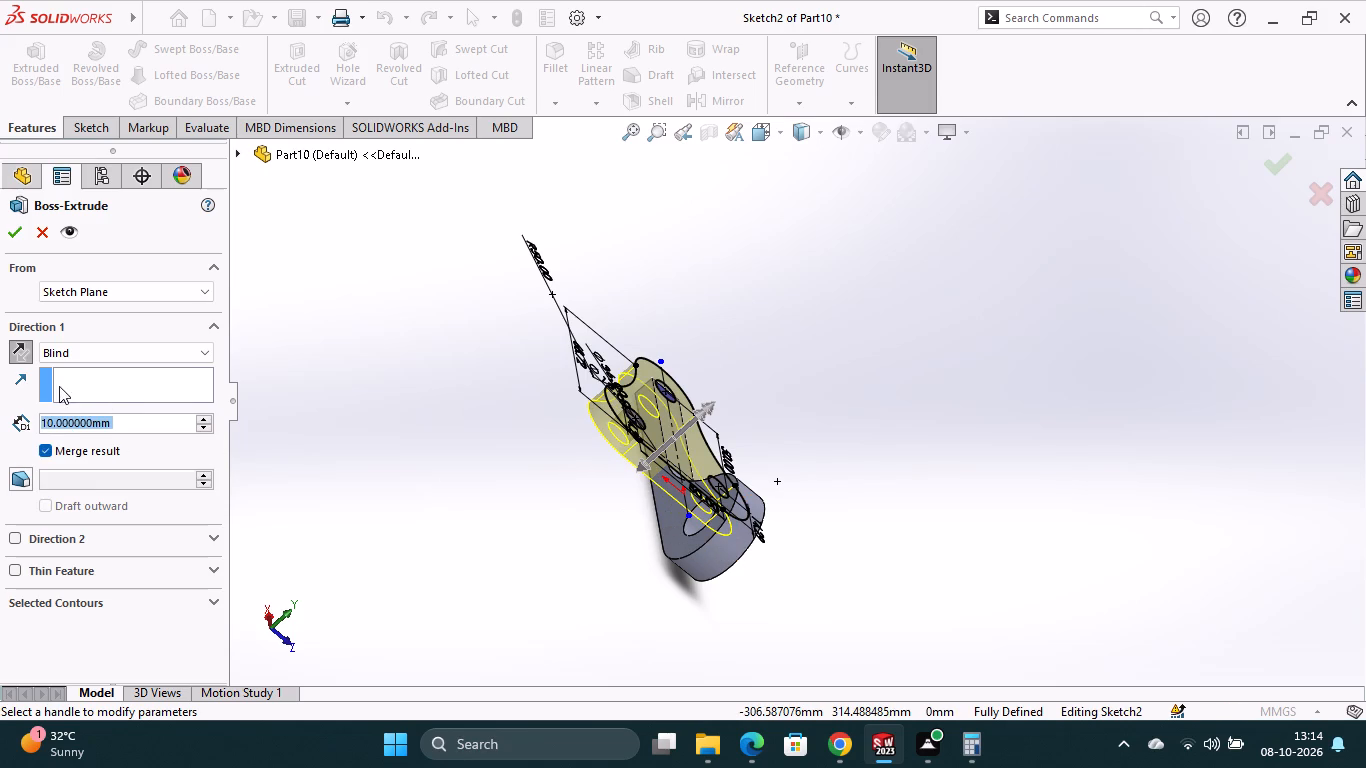
{"action": "left_click", "coordinate": [20, 227]}
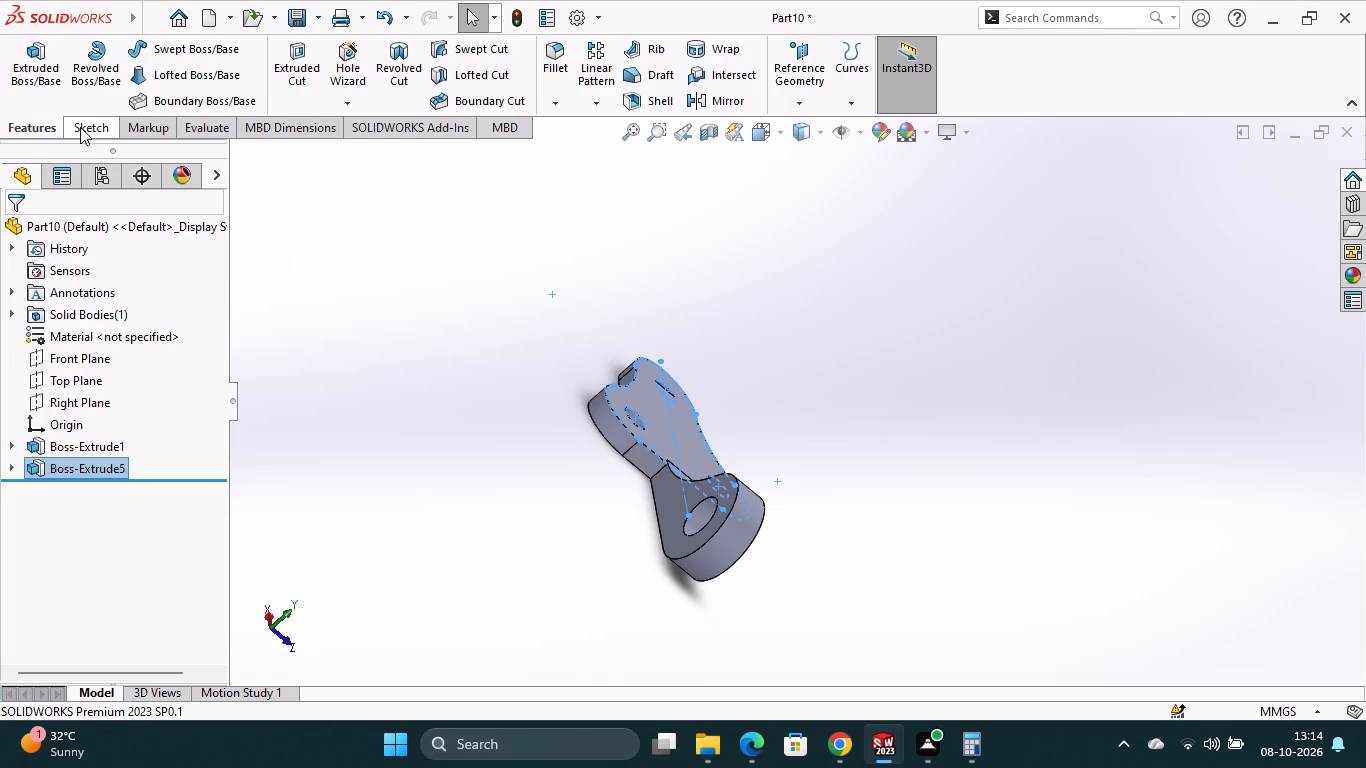
In a new sketch on the plate's top face, draw a horizontal centerline from the origin to beyond the plate's rounded end.
{"action": "left_click", "coordinate": [671, 425]}
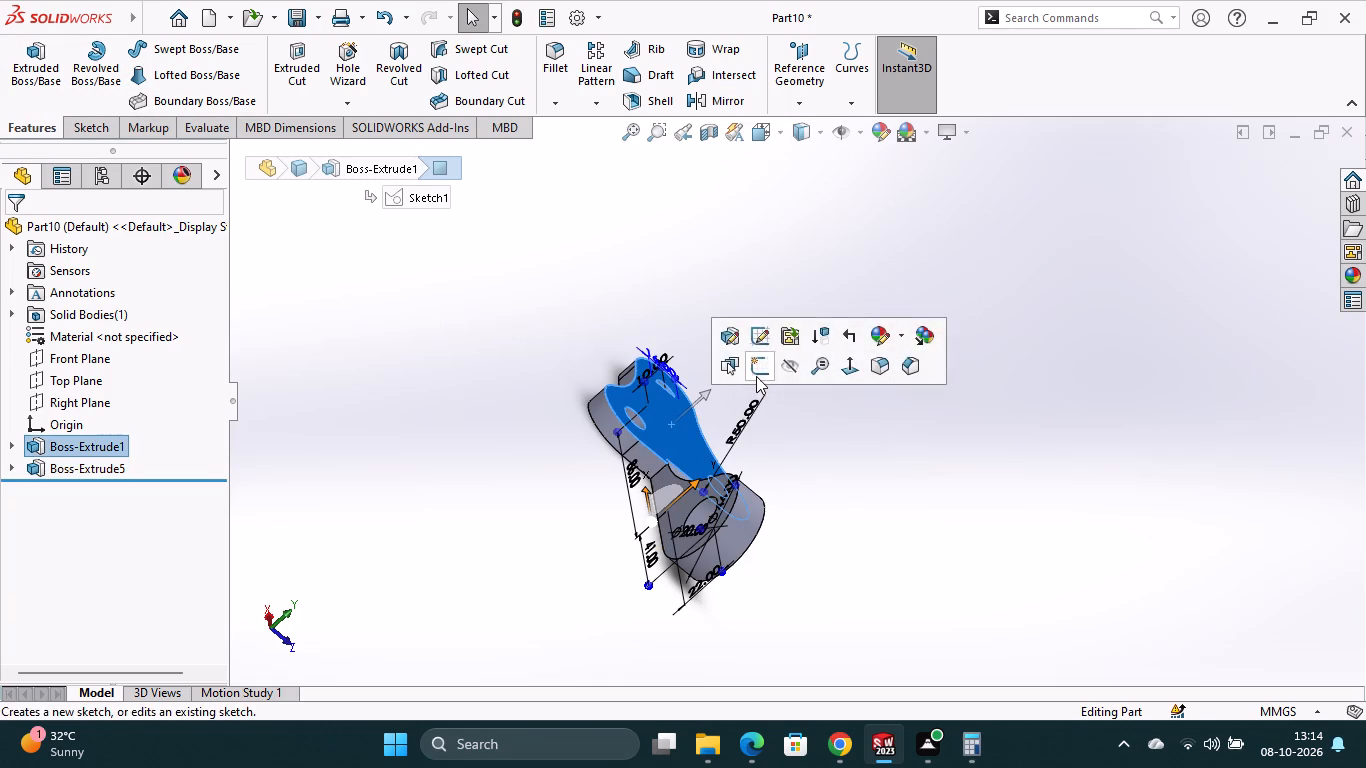
{"action": "left_click", "coordinate": [756, 376]}
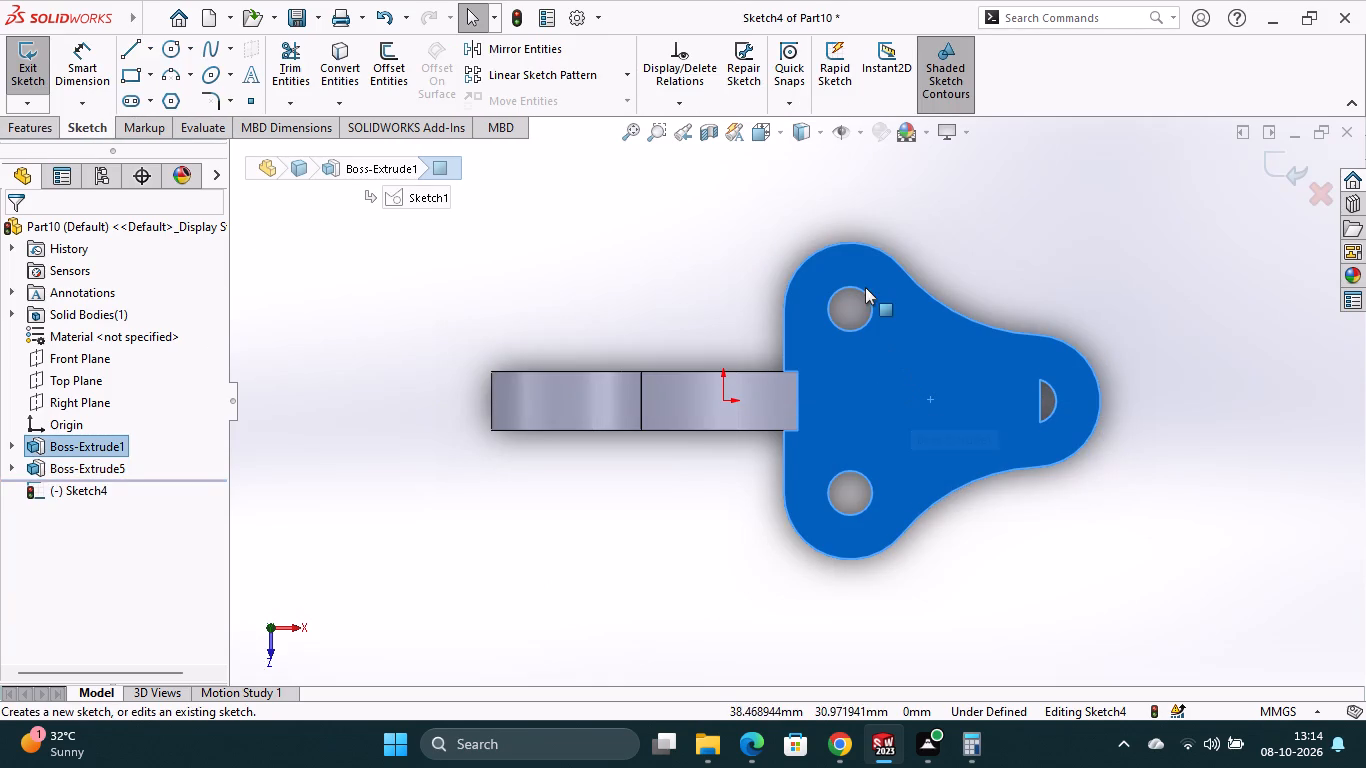
{"action": "left_click", "coordinate": [95, 59]}
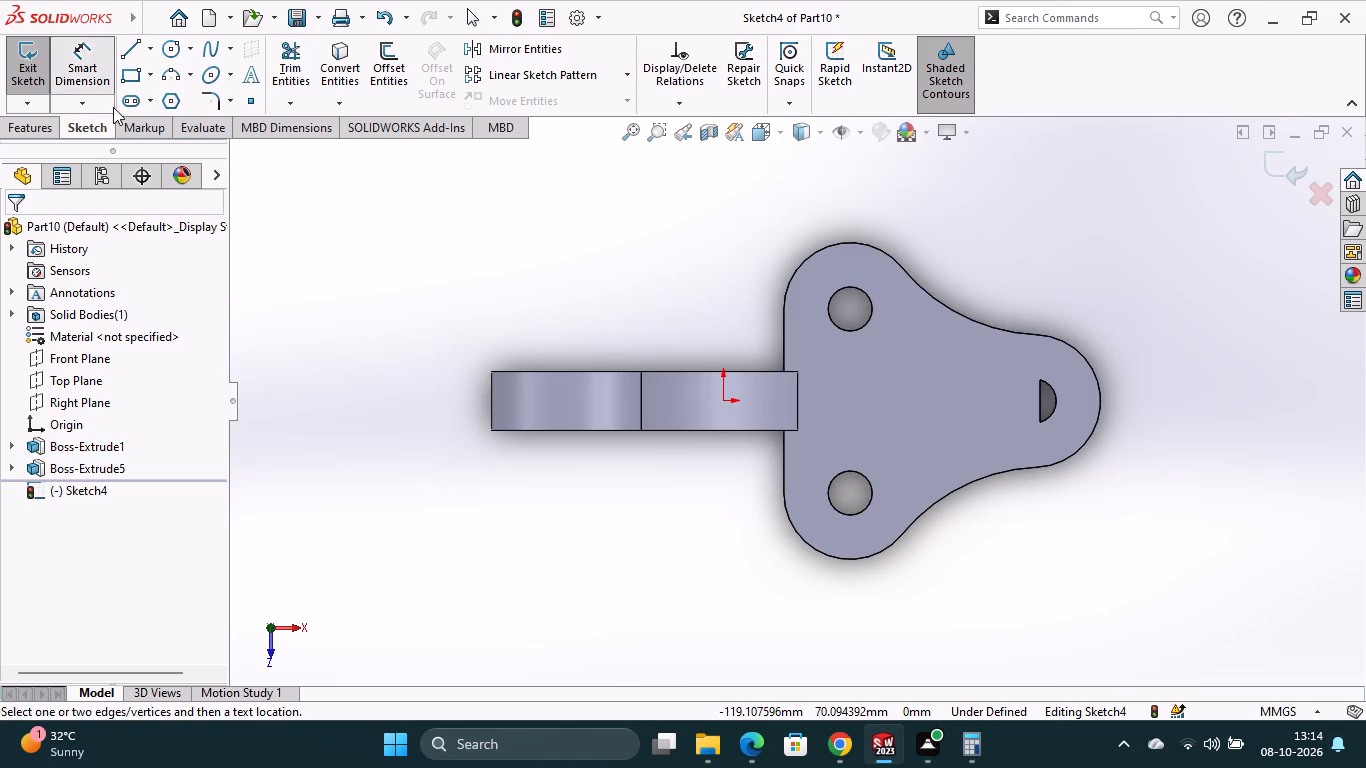
{"action": "left_click", "coordinate": [140, 56]}
{"action": "left_click", "coordinate": [146, 57]}
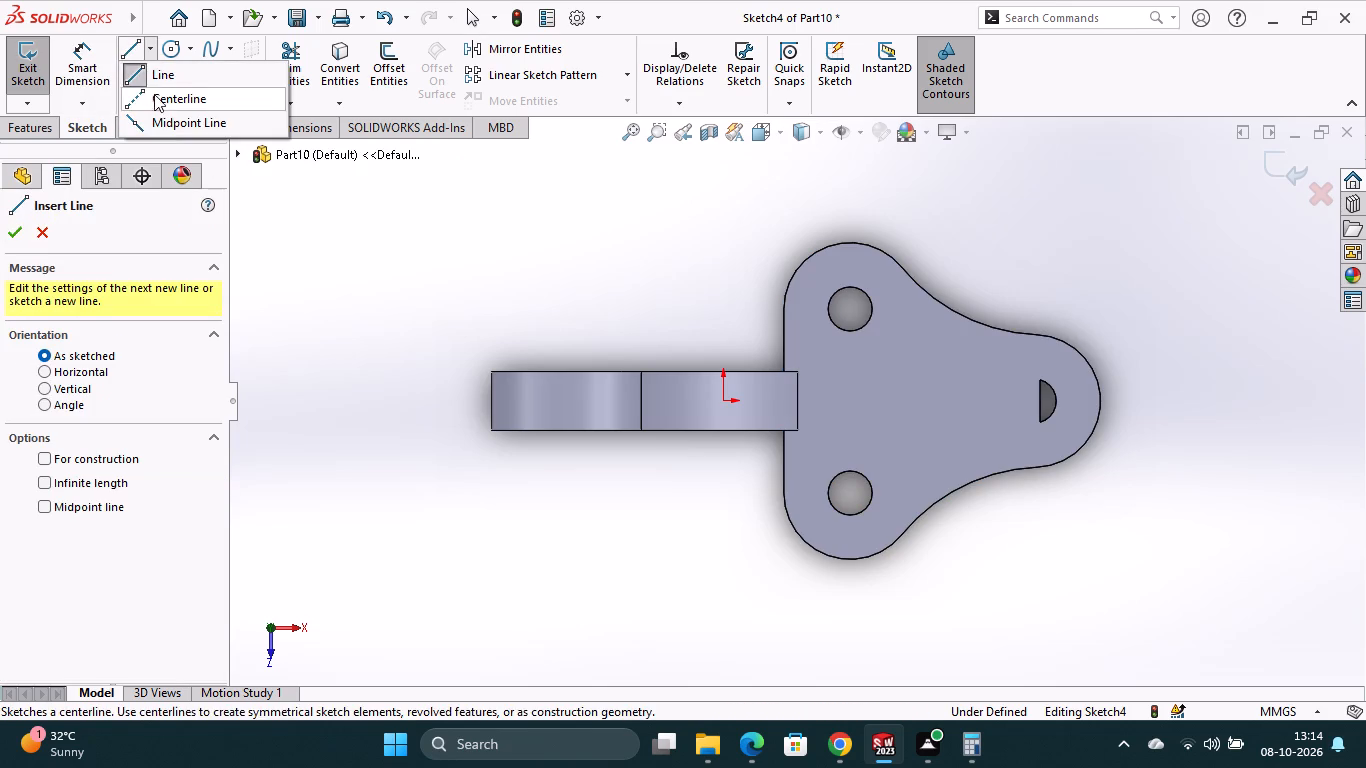
{"action": "left_click", "coordinate": [155, 98]}
{"action": "left_click", "coordinate": [721, 400]}
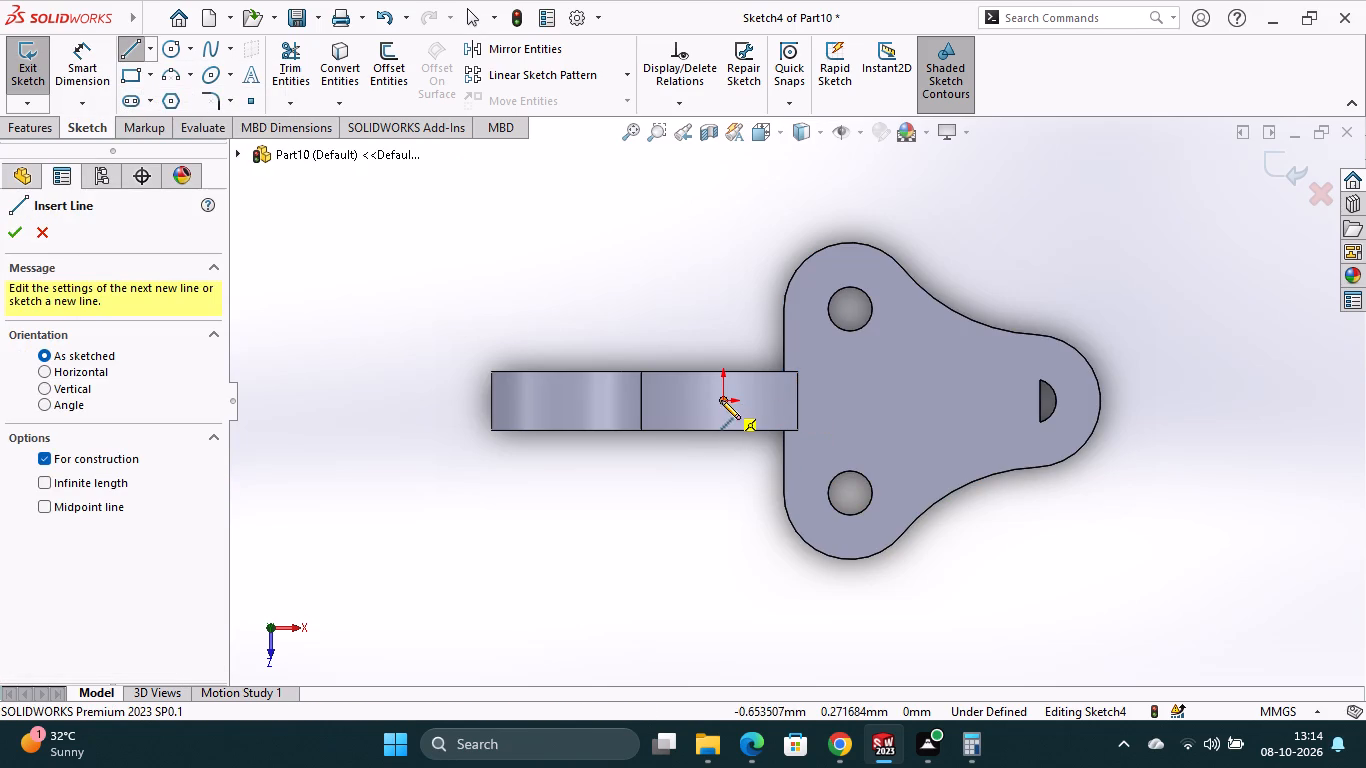
{"action": "left_click", "coordinate": [1150, 404]}
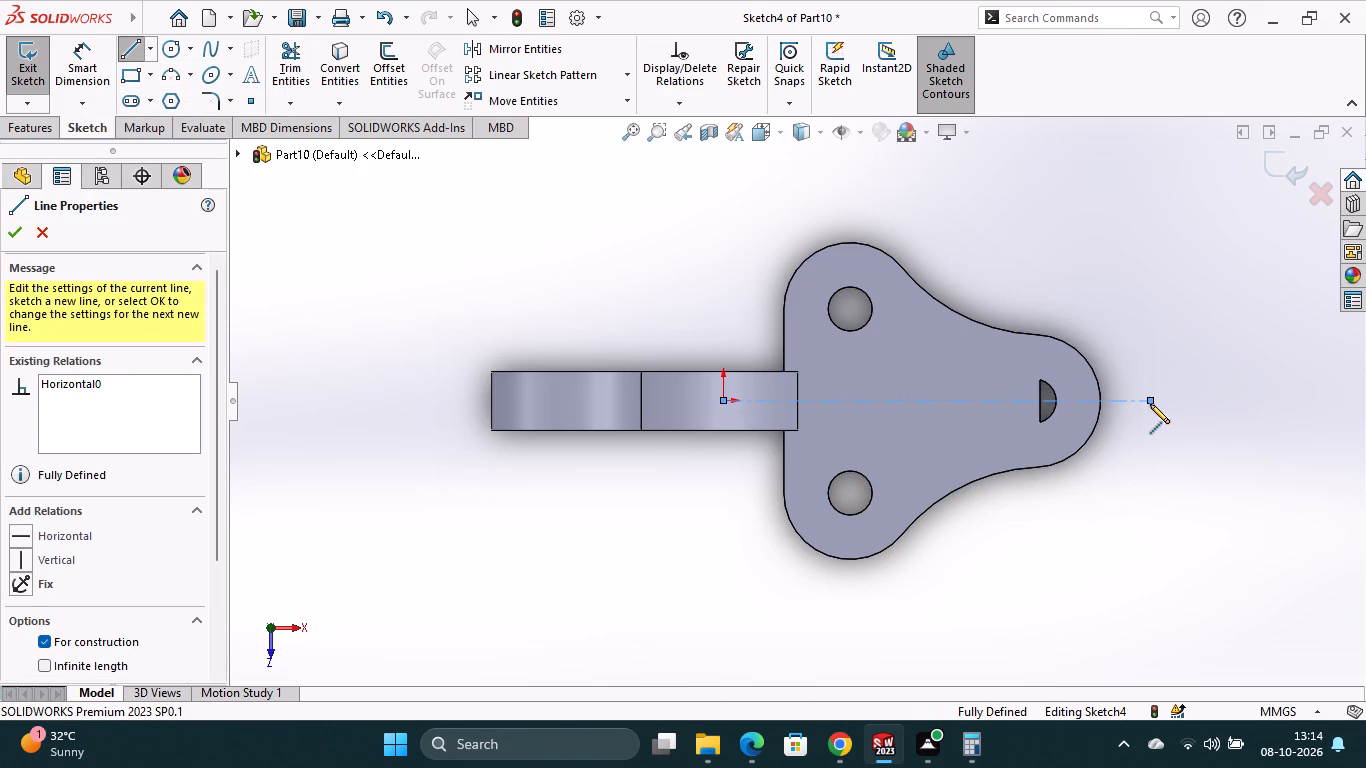
{"action": "key", "text": "Escape"}
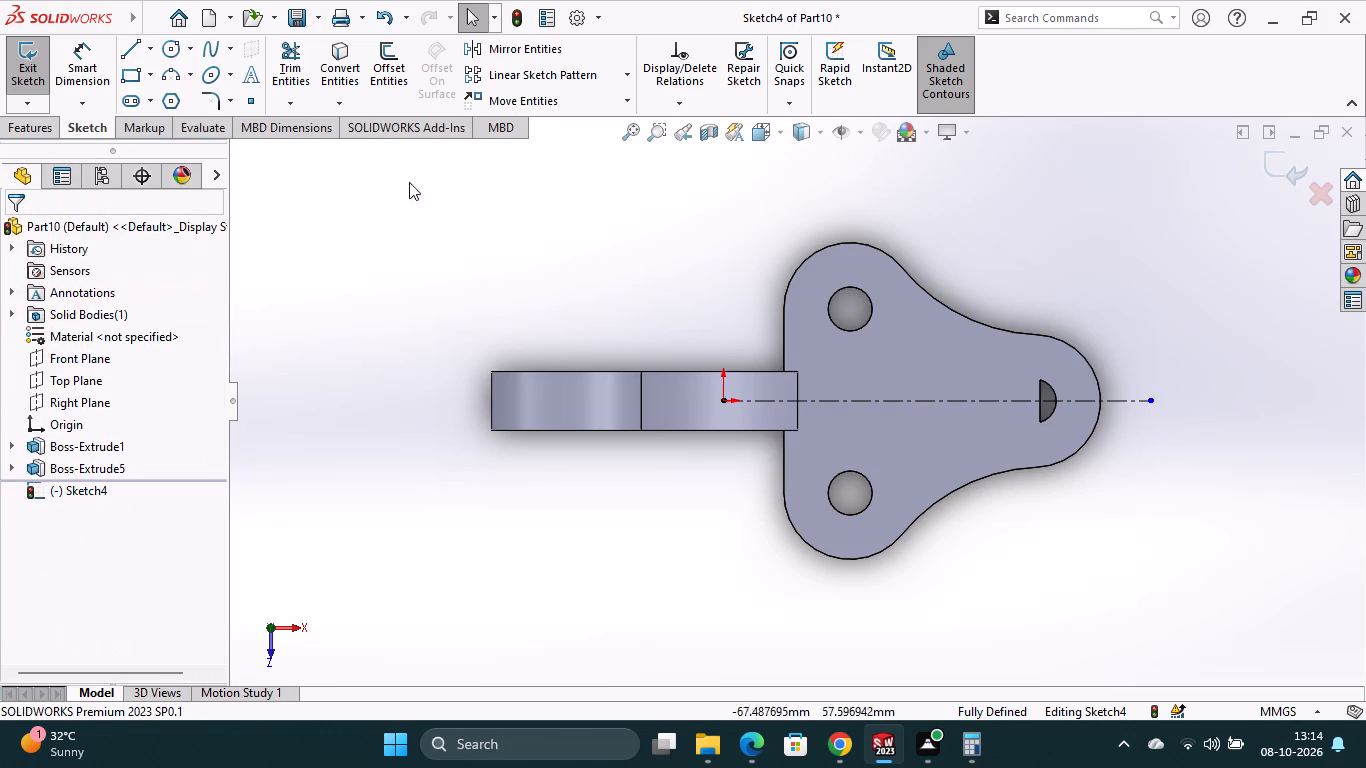
Draw a vertical line joining the centres of the plate's two side holes.
{"action": "left_click", "coordinate": [132, 52]}
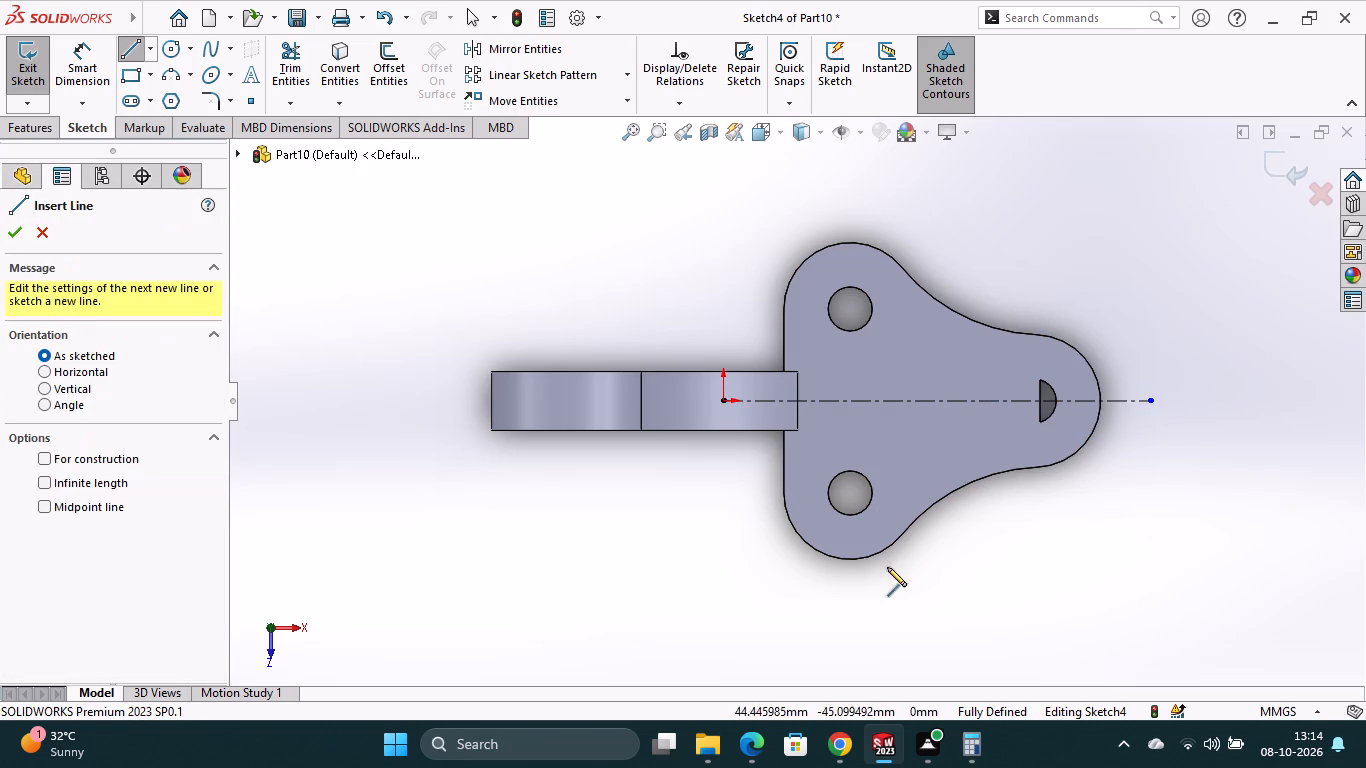
{"action": "left_click", "coordinate": [849, 310]}
{"action": "left_click", "coordinate": [855, 496]}
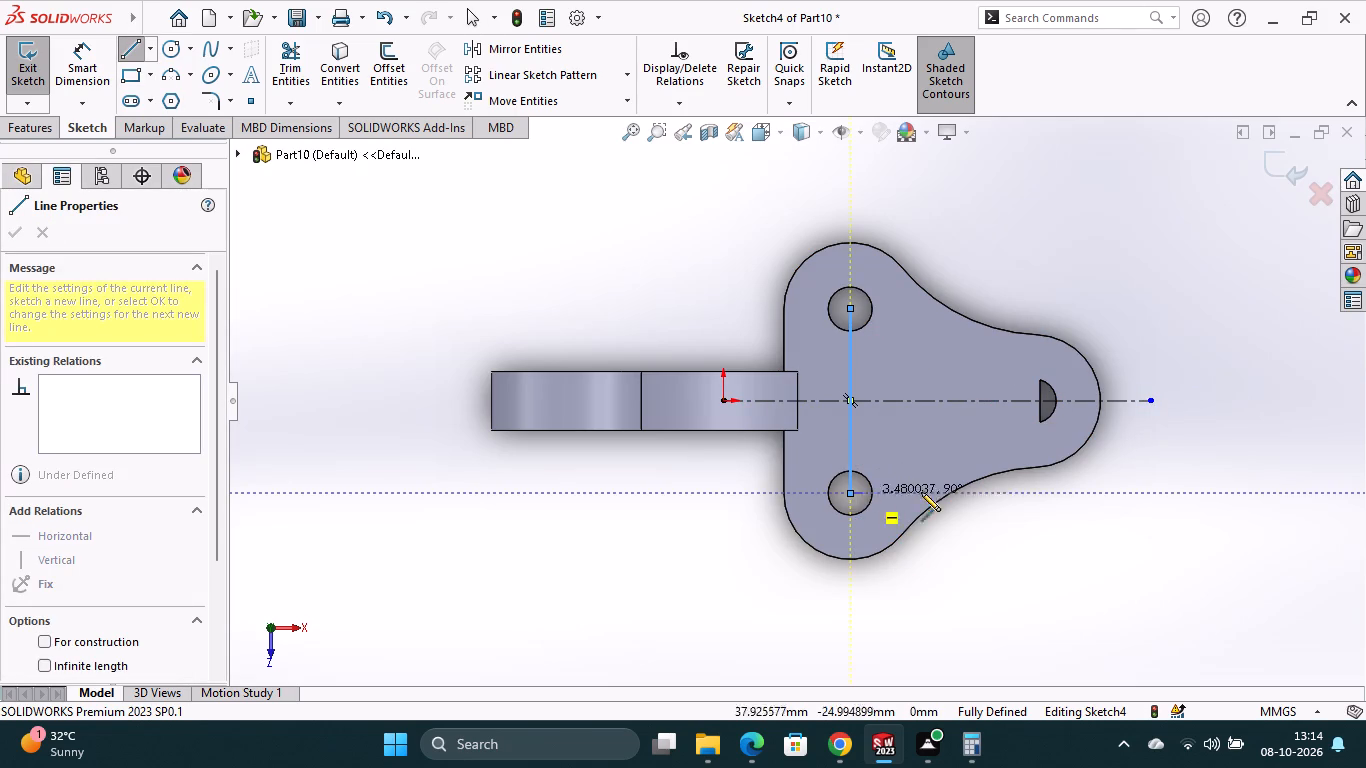
{"action": "key", "text": "Escape"}
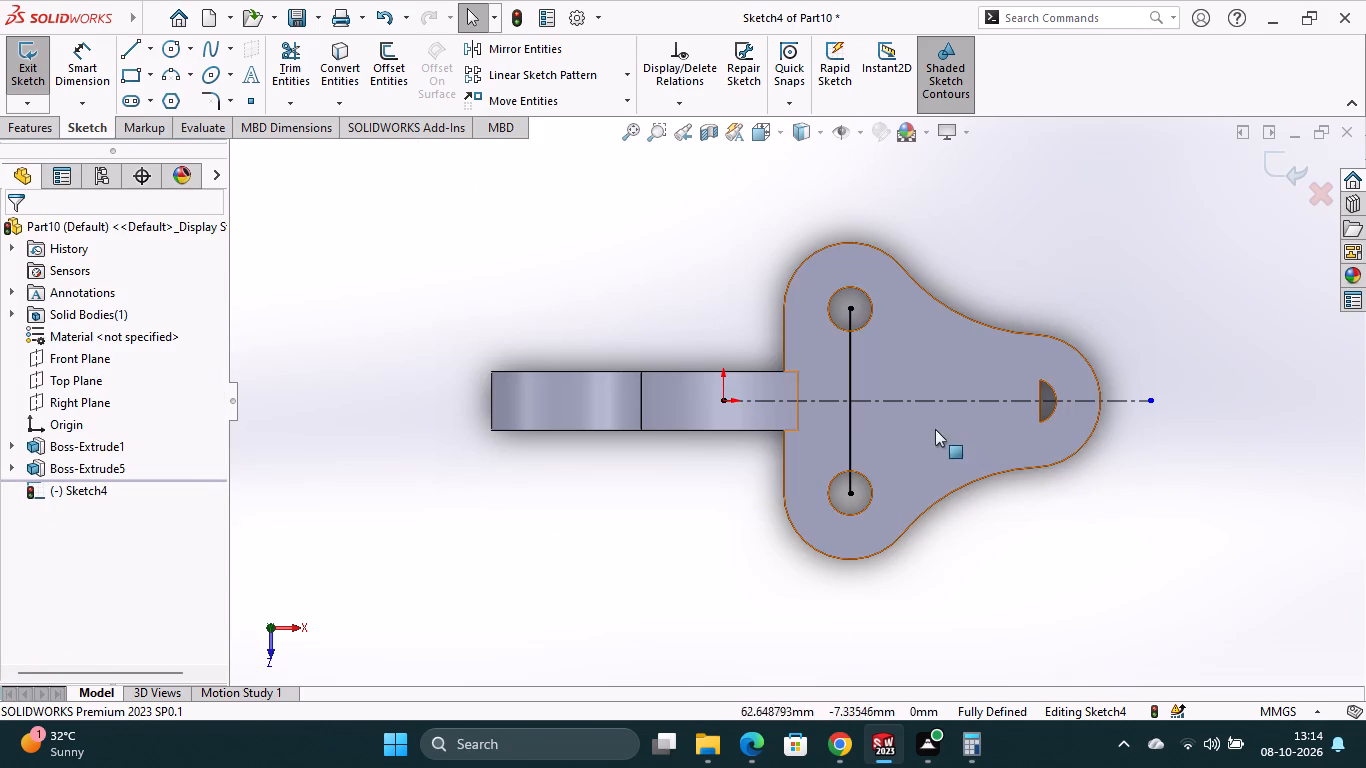
Sketch a circle of about 5.8 mm radius over the partly blocked end hole, centred on the centerline.
{"action": "left_click", "coordinate": [170, 51]}
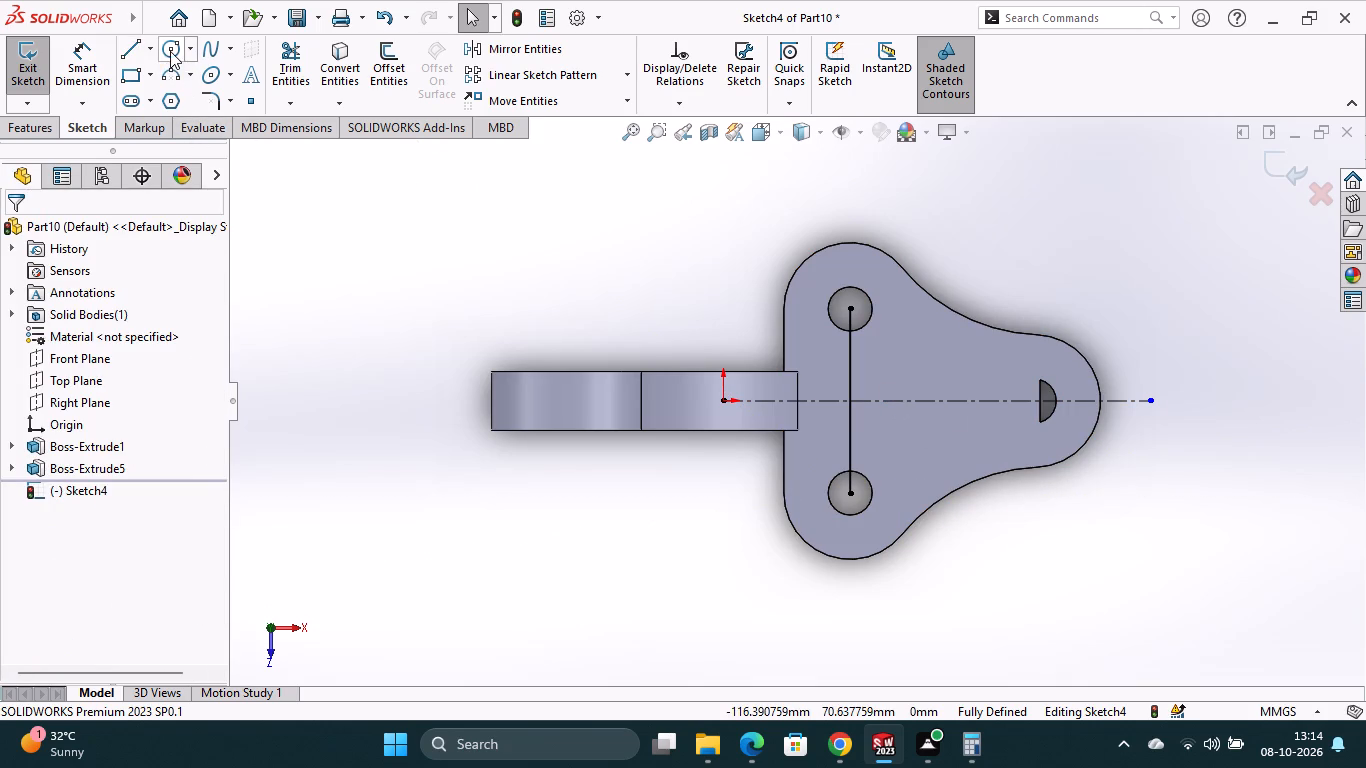
{"action": "left_click", "coordinate": [1040, 401]}
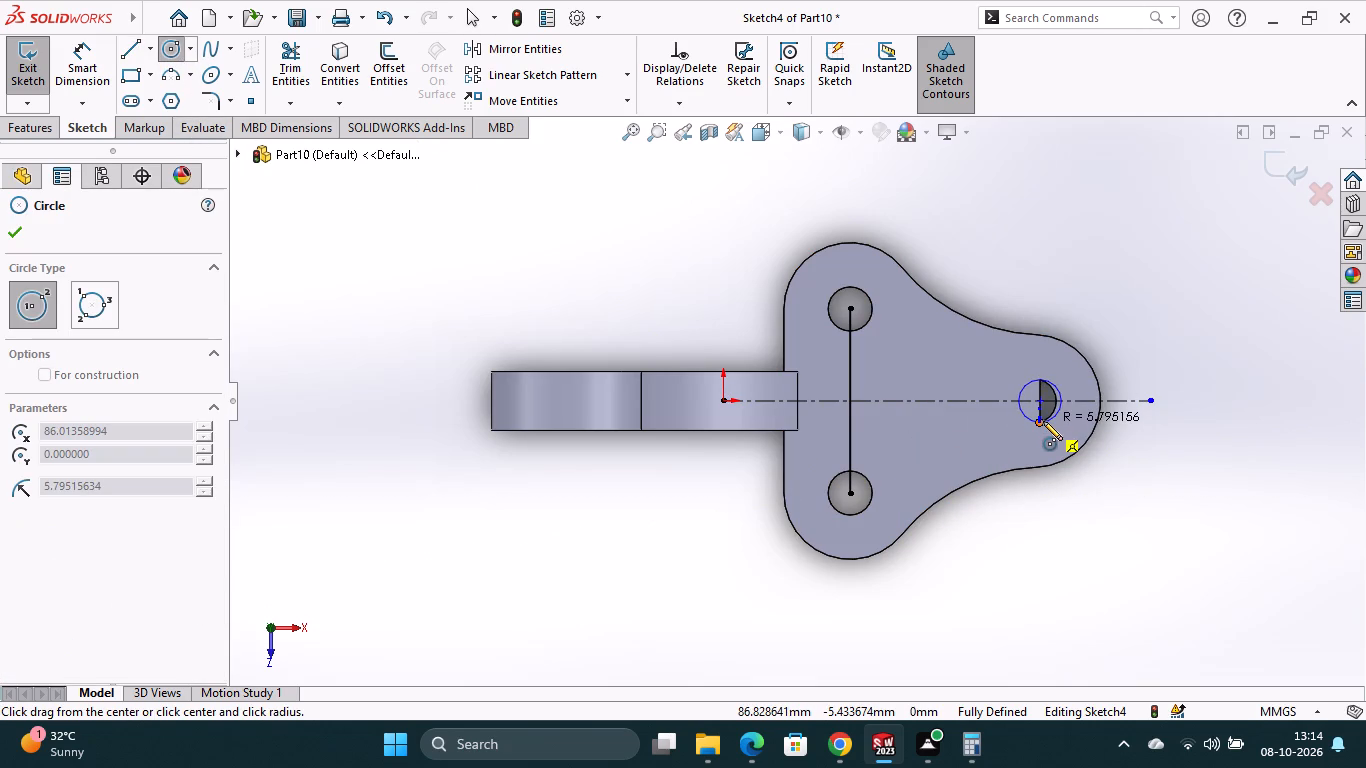
{"action": "left_click", "coordinate": [1040, 423]}
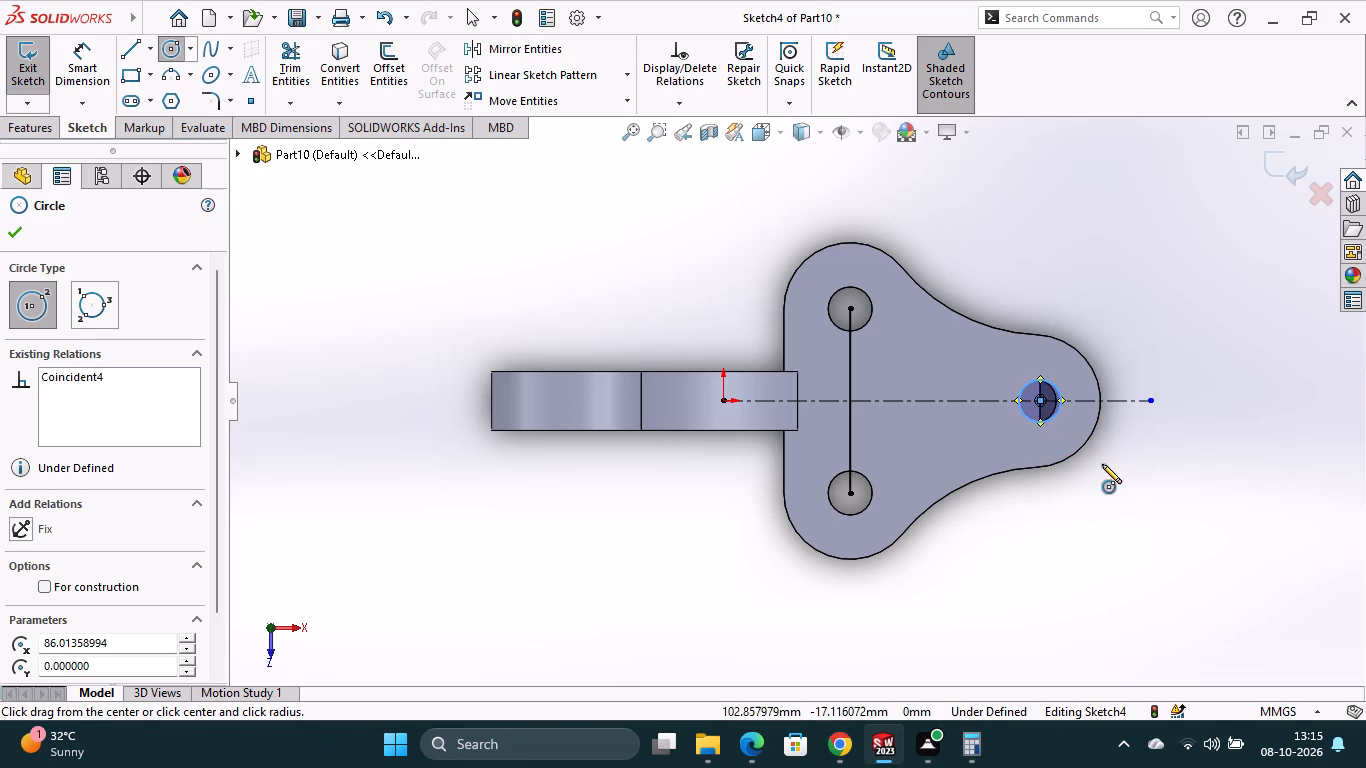
{"action": "key", "text": "Escape"}
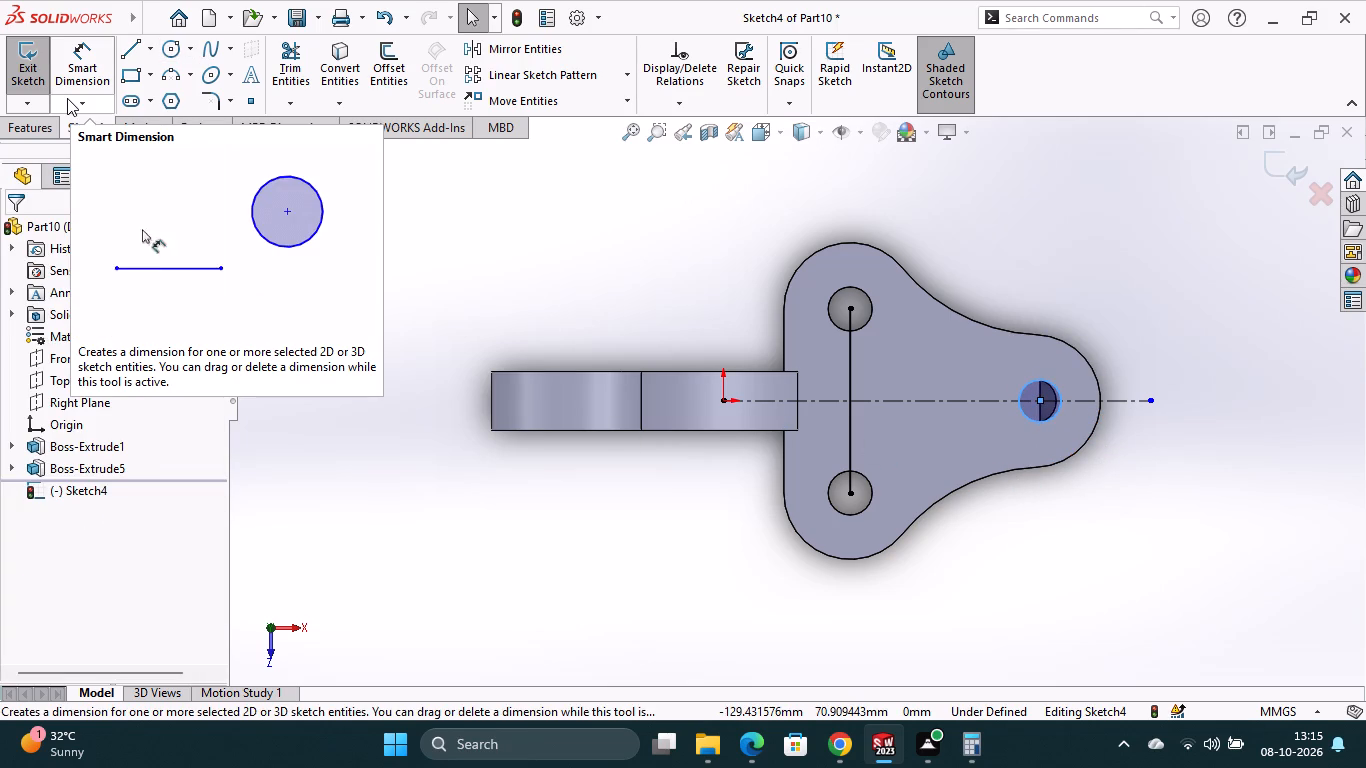
Dimension the circle's centre 50 mm from the vertical line between the two side holes.
{"action": "left_click", "coordinate": [89, 47]}
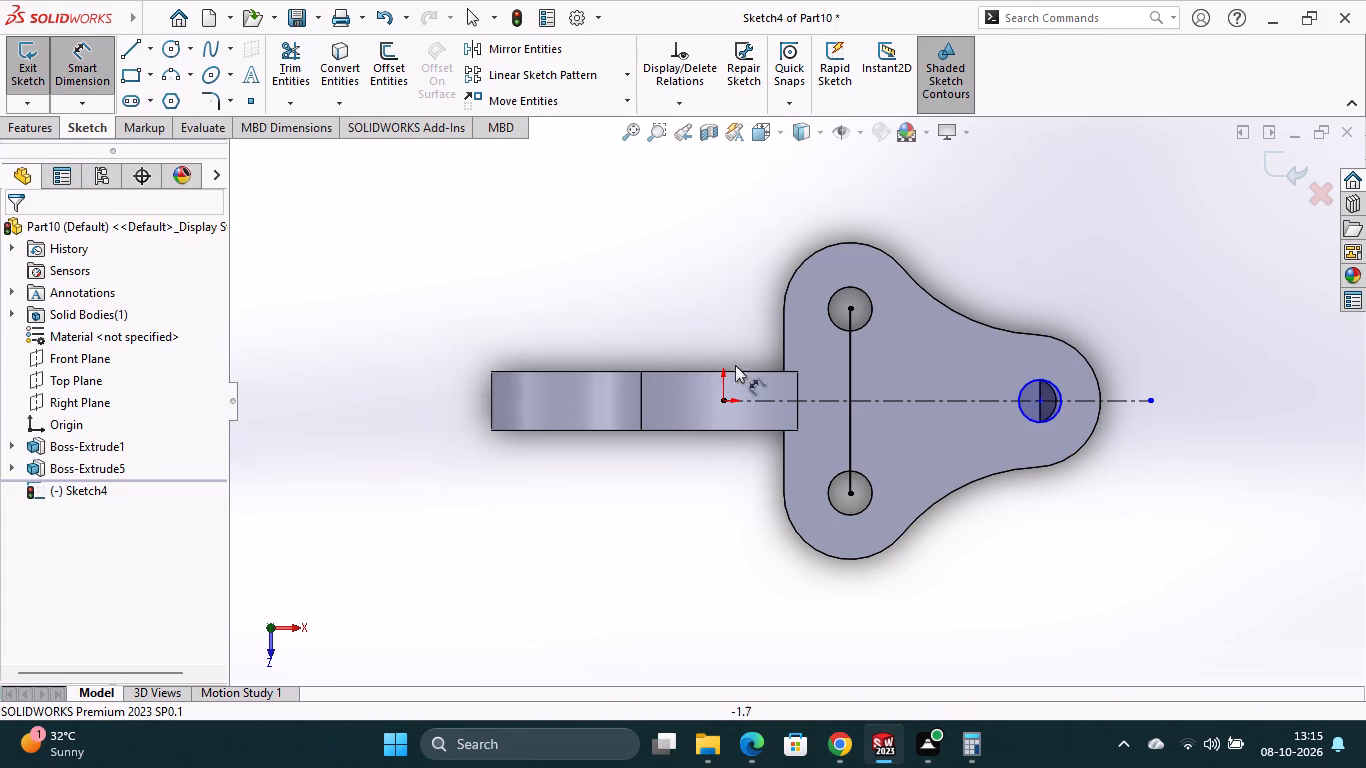
{"action": "left_click", "coordinate": [850, 380]}
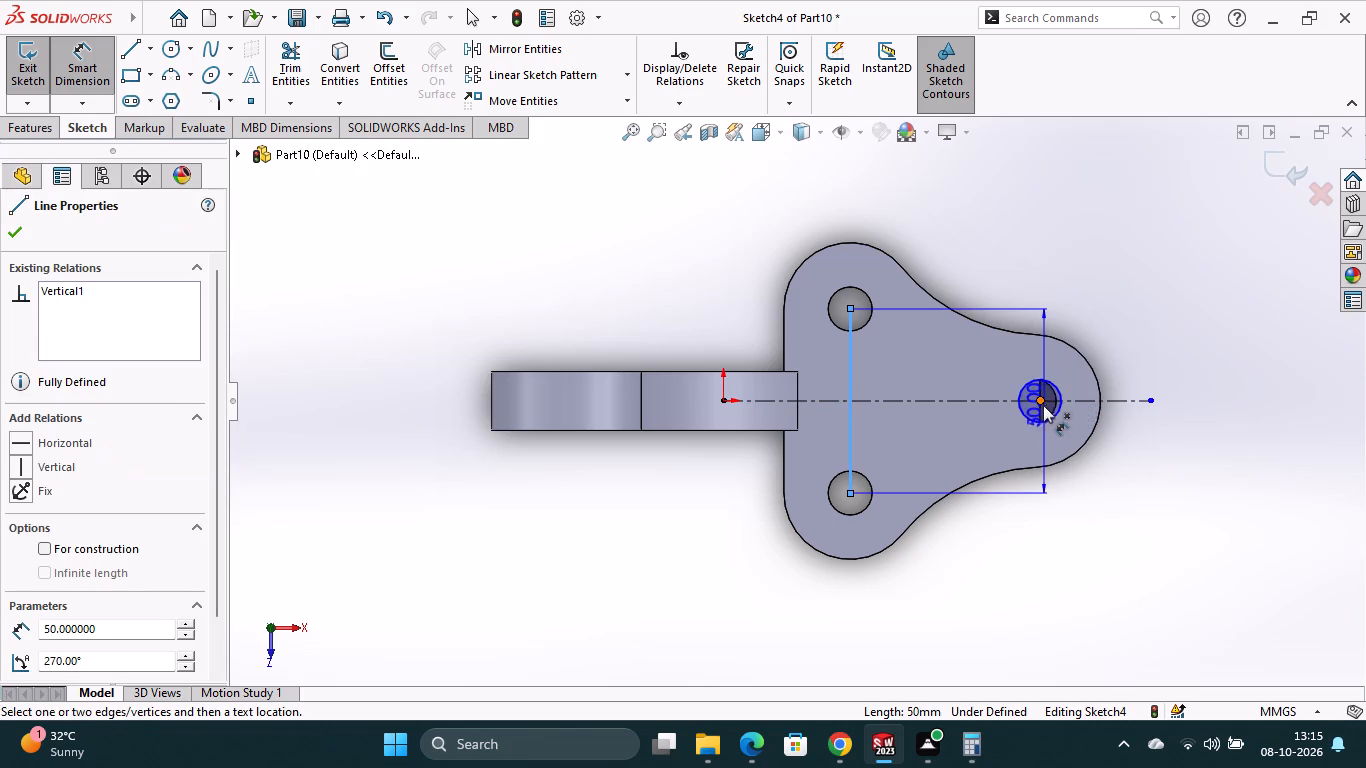
{"action": "left_click", "coordinate": [1040, 401]}
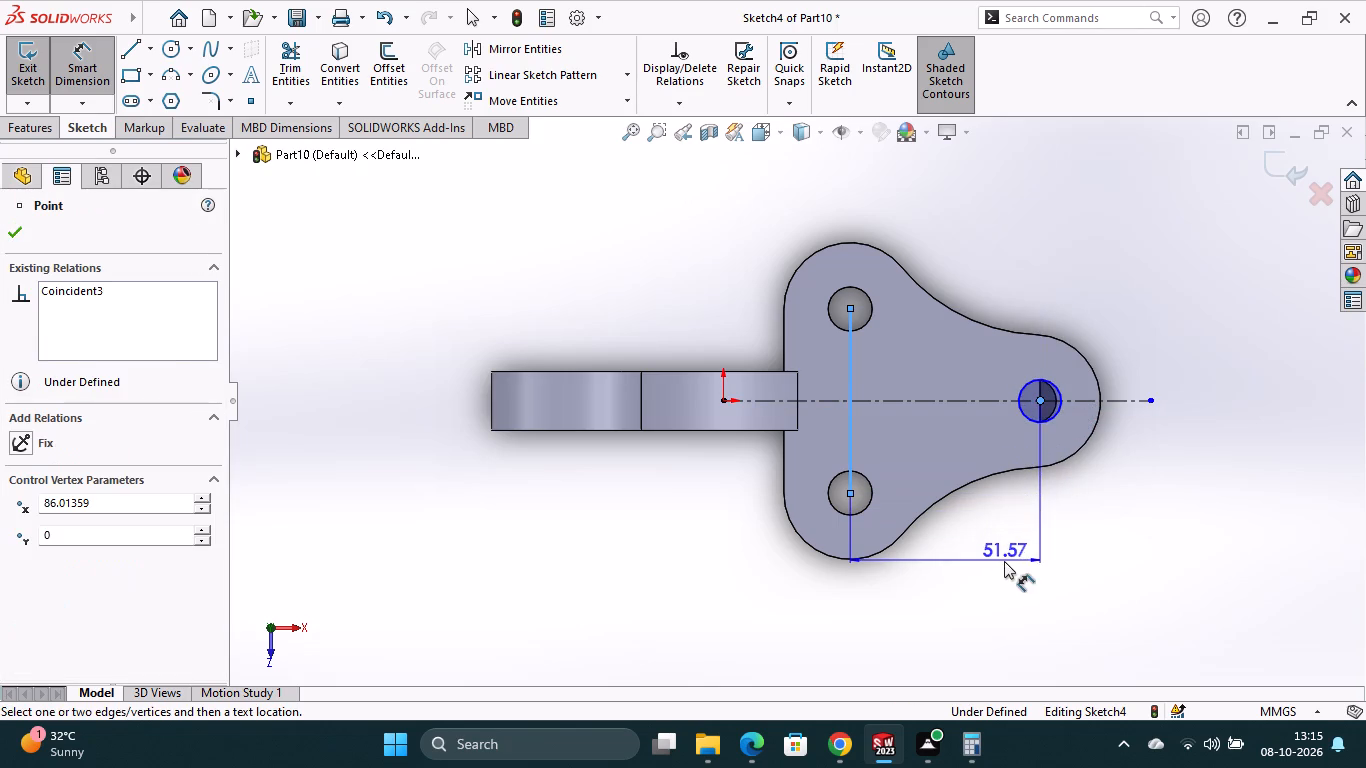
{"action": "left_click", "coordinate": [1004, 561]}
{"action": "type", "text": "50"}
{"action": "key", "text": "Return"}
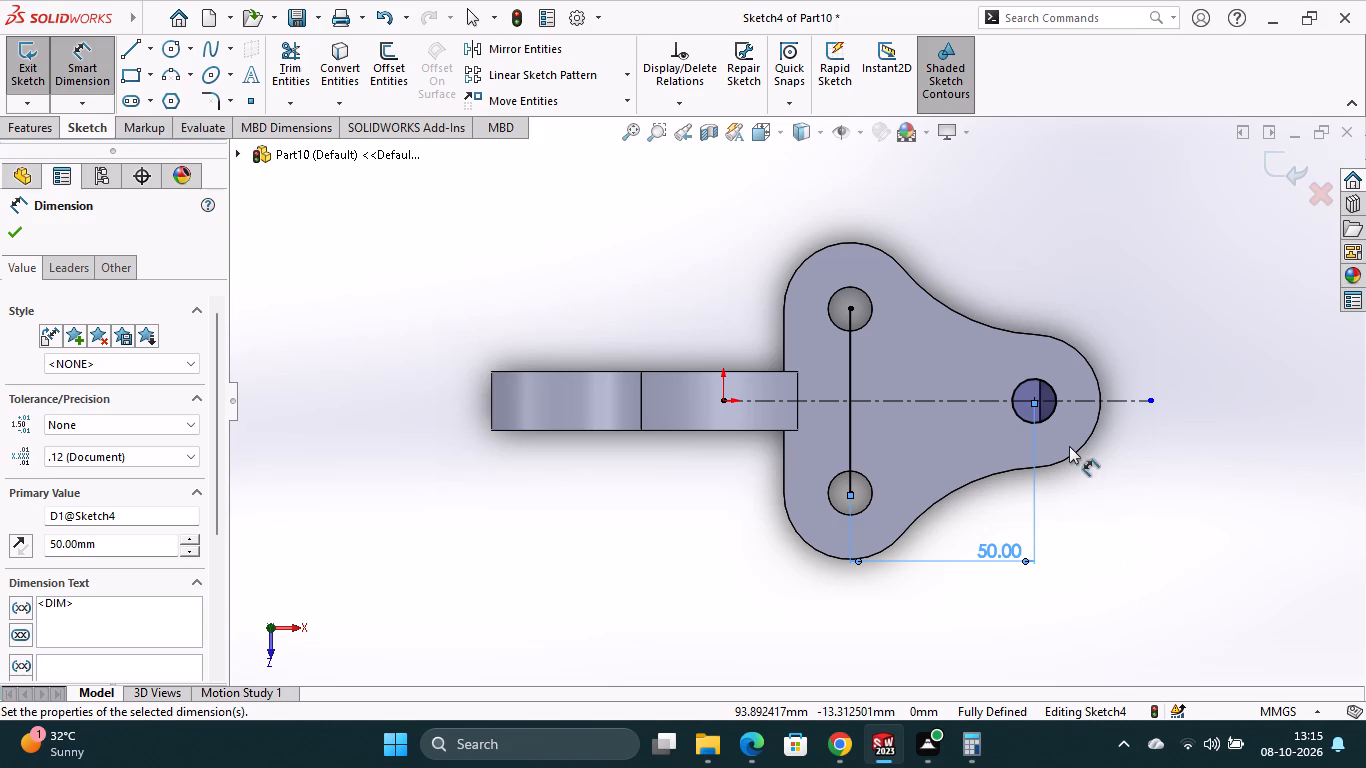
Cut the end-hole circle contour Through All to clear the bar material from the plate's end hole.
{"action": "left_click", "coordinate": [32, 130]}
{"action": "left_click", "coordinate": [308, 82]}
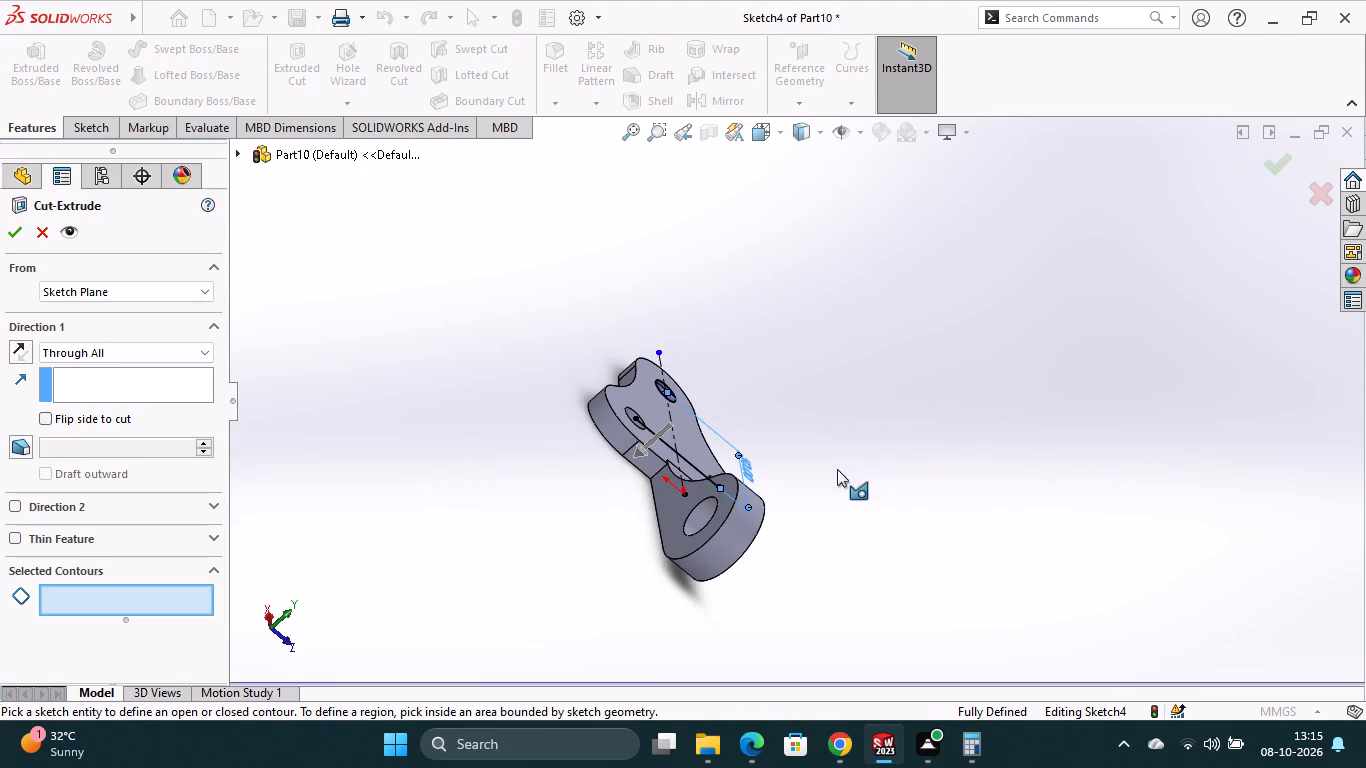
{"action": "middle_click_drag", "start_coordinate": [841, 508], "coordinate": [701, 326]}
{"action": "middle_click_drag", "start_coordinate": [883, 513], "coordinate": [915, 600]}
{"action": "scroll", "coordinate": [928, 586], "scroll_direction": "down", "scroll_amount": 2}
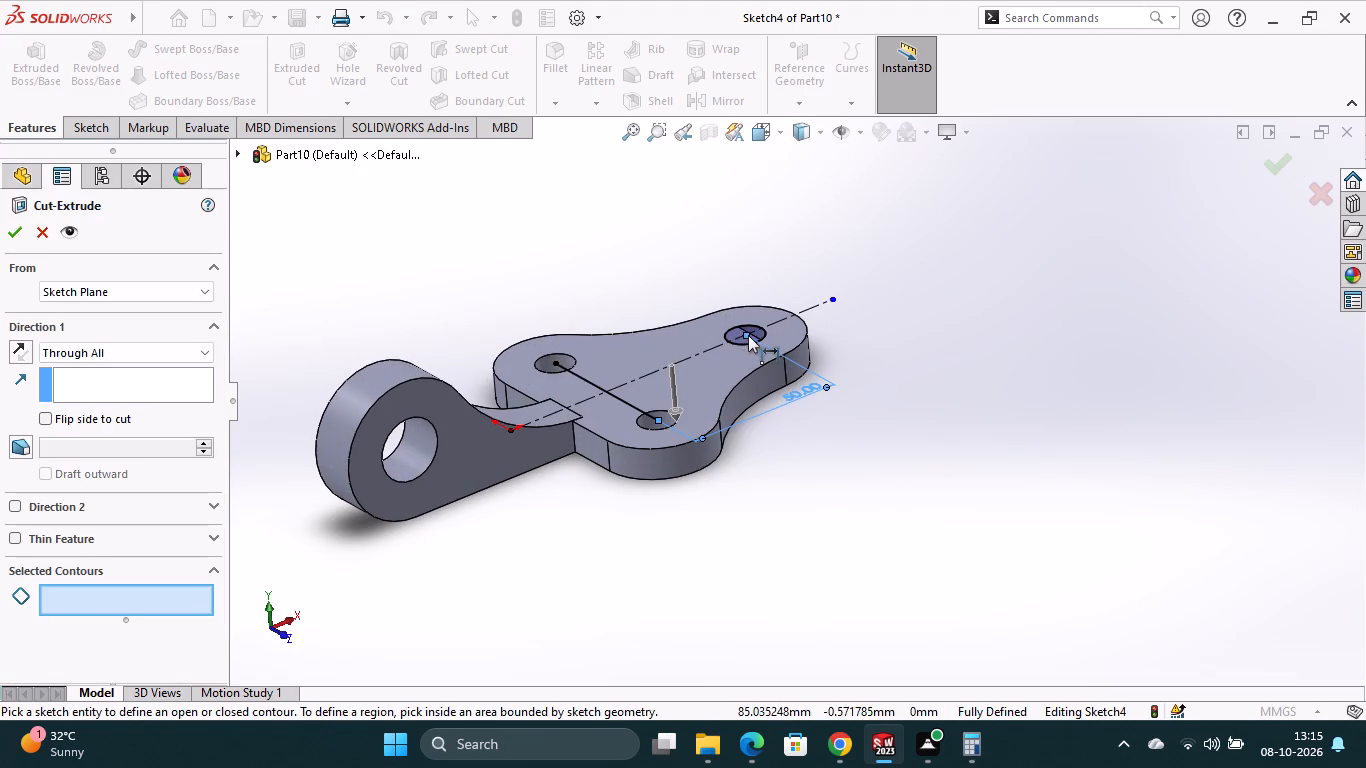
{"action": "middle_click_drag", "start_coordinate": [745, 334], "coordinate": [761, 376]}
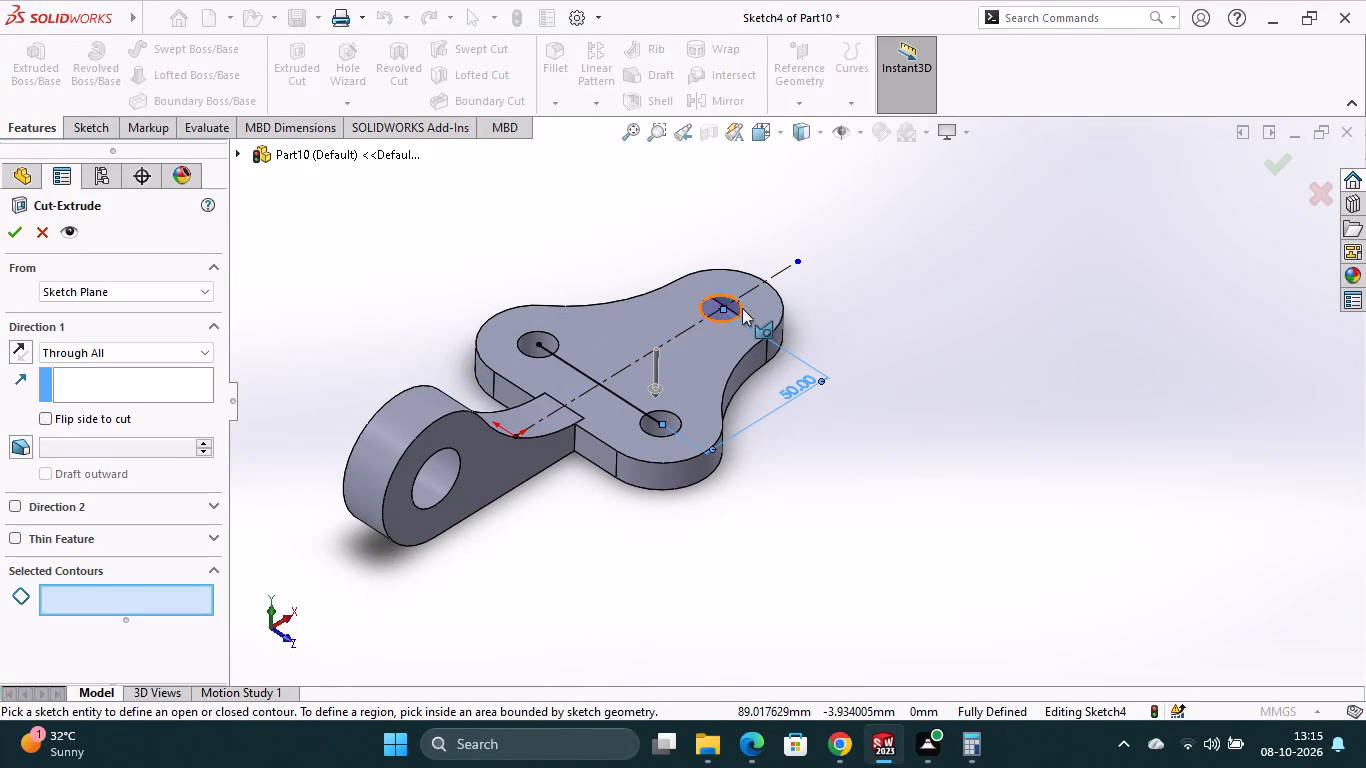
{"action": "left_click", "coordinate": [742, 308]}
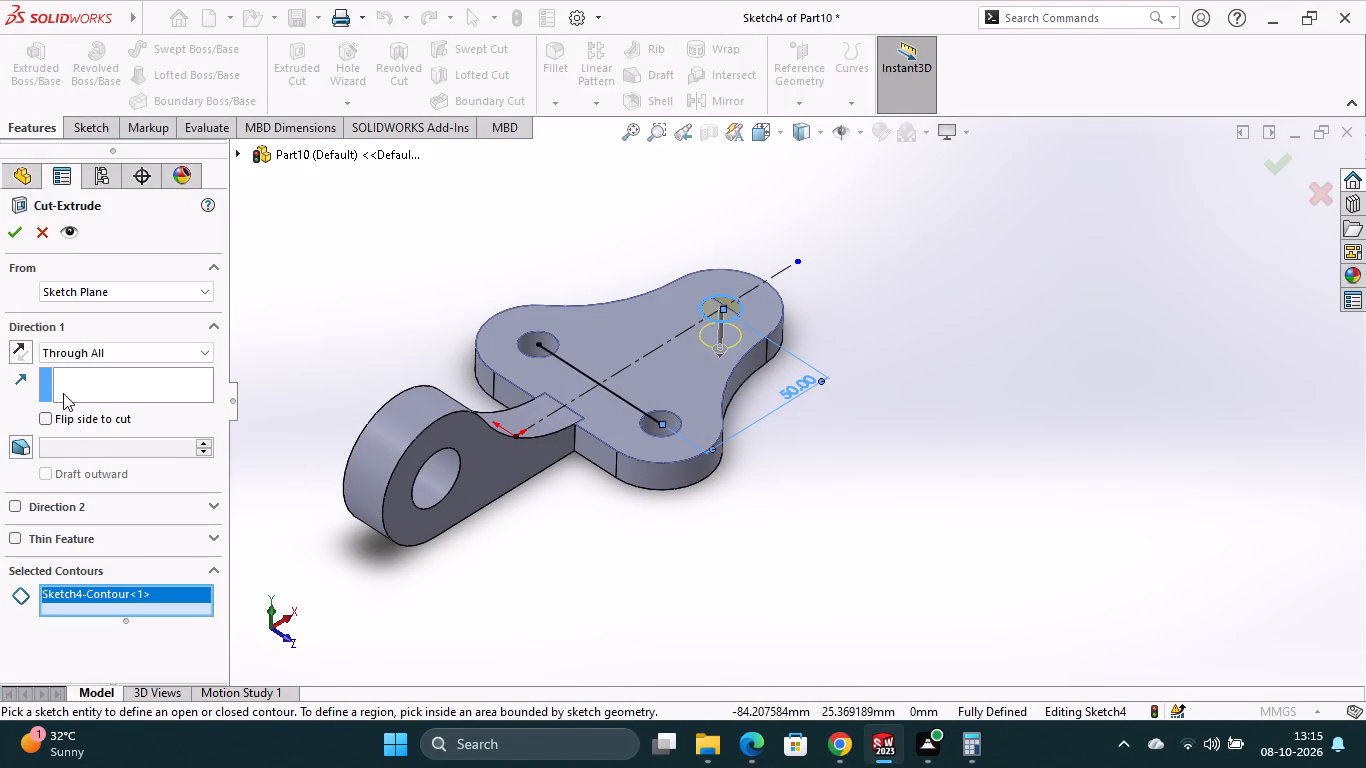
{"action": "left_click", "coordinate": [11, 236]}
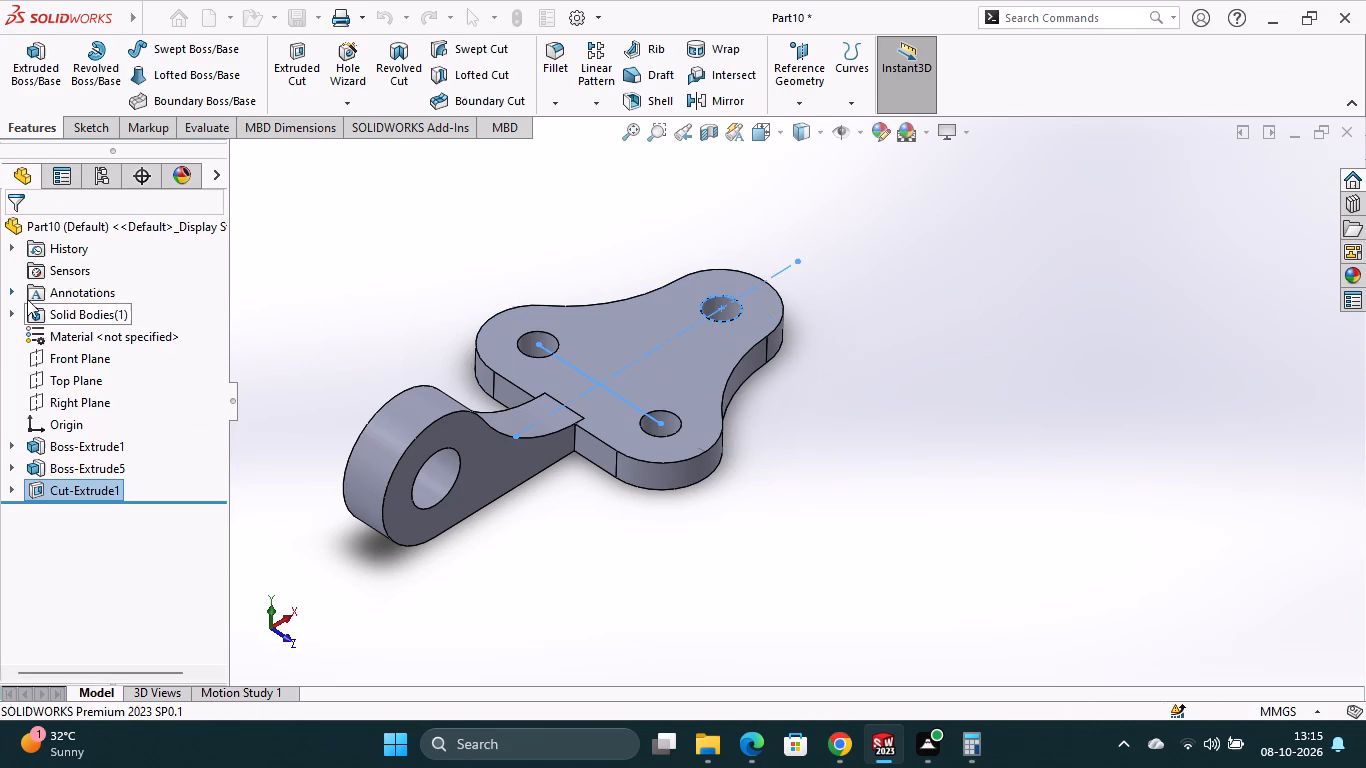
Examine the finished lever from above and below, checking the three plate holes and the joint with the bar.
{"action": "scroll", "coordinate": [846, 529], "scroll_direction": "up", "scroll_amount": 1}
{"action": "middle_click_drag", "start_coordinate": [846, 529], "coordinate": [788, 304]}
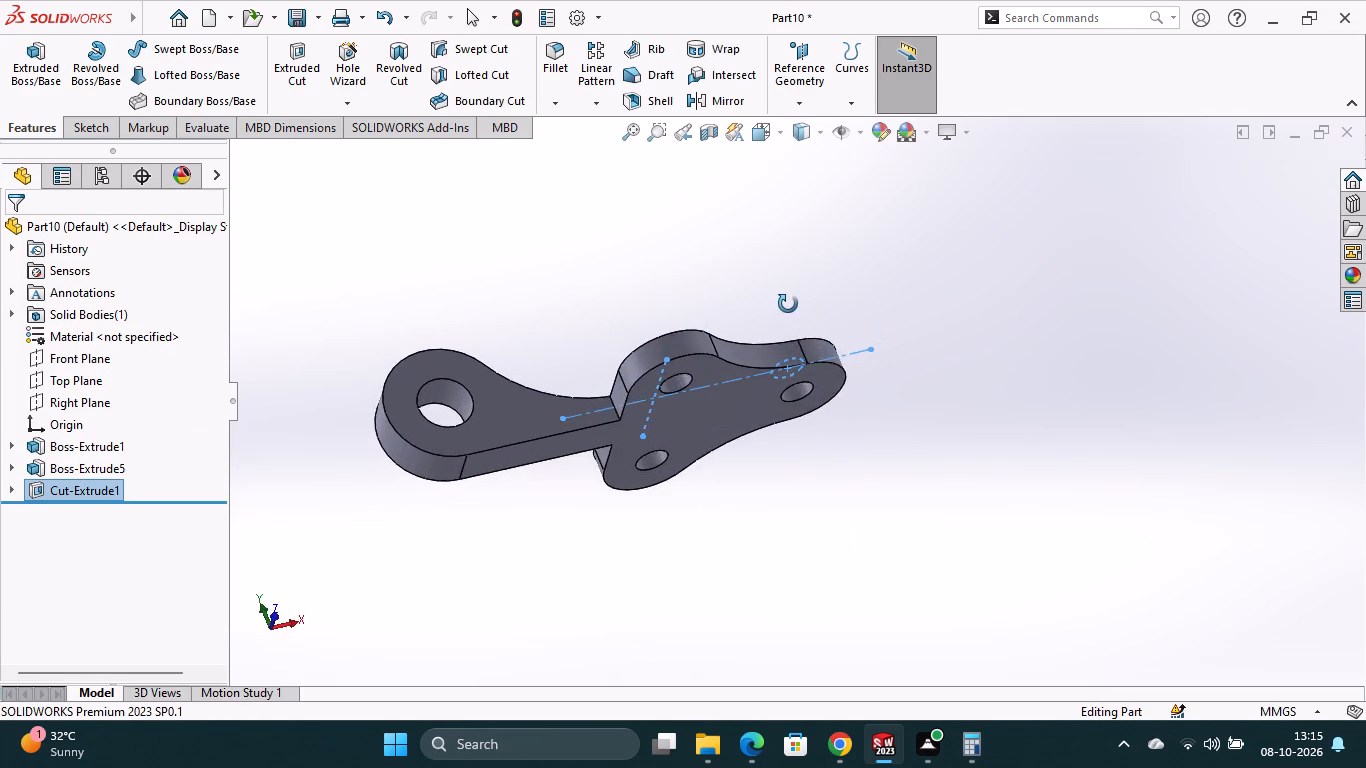
{"action": "middle_click_drag", "start_coordinate": [788, 304], "coordinate": [812, 450]}
{"action": "scroll", "coordinate": [776, 393], "scroll_direction": "down", "scroll_amount": 2}
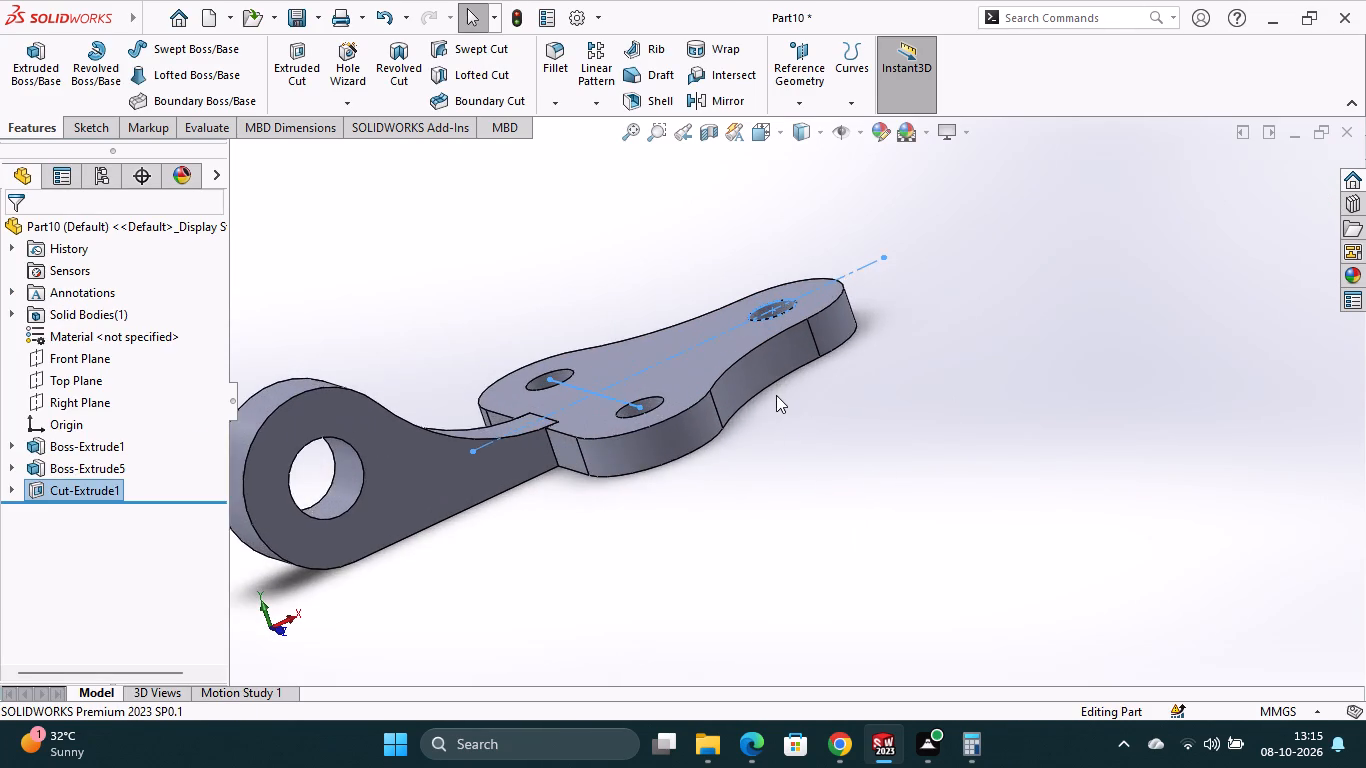
{"action": "scroll", "coordinate": [724, 397], "scroll_direction": "up", "scroll_amount": 2}
{"action": "key", "text": "Escape"}
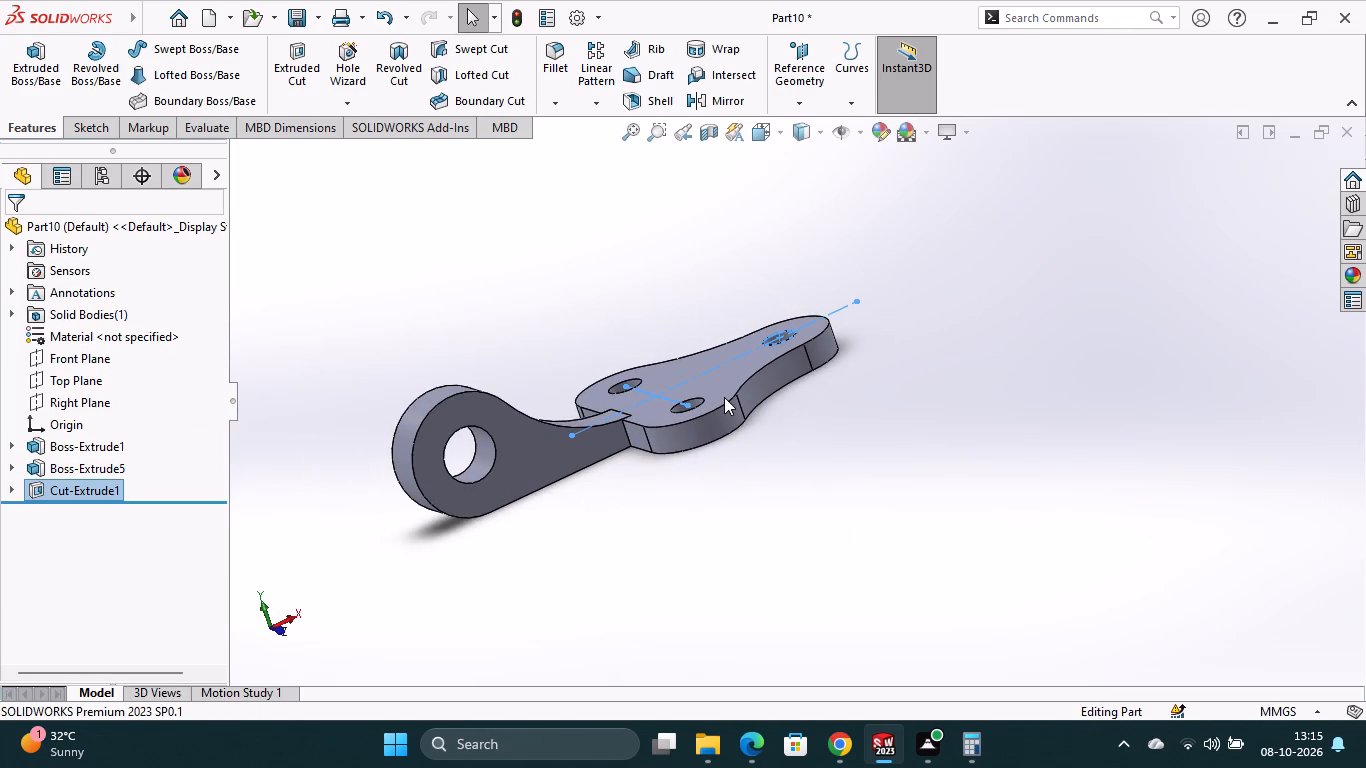
{"action": "scroll", "coordinate": [771, 503], "scroll_direction": "up", "scroll_amount": 1}
{"action": "scroll", "coordinate": [771, 484], "scroll_direction": "down", "scroll_amount": 2}
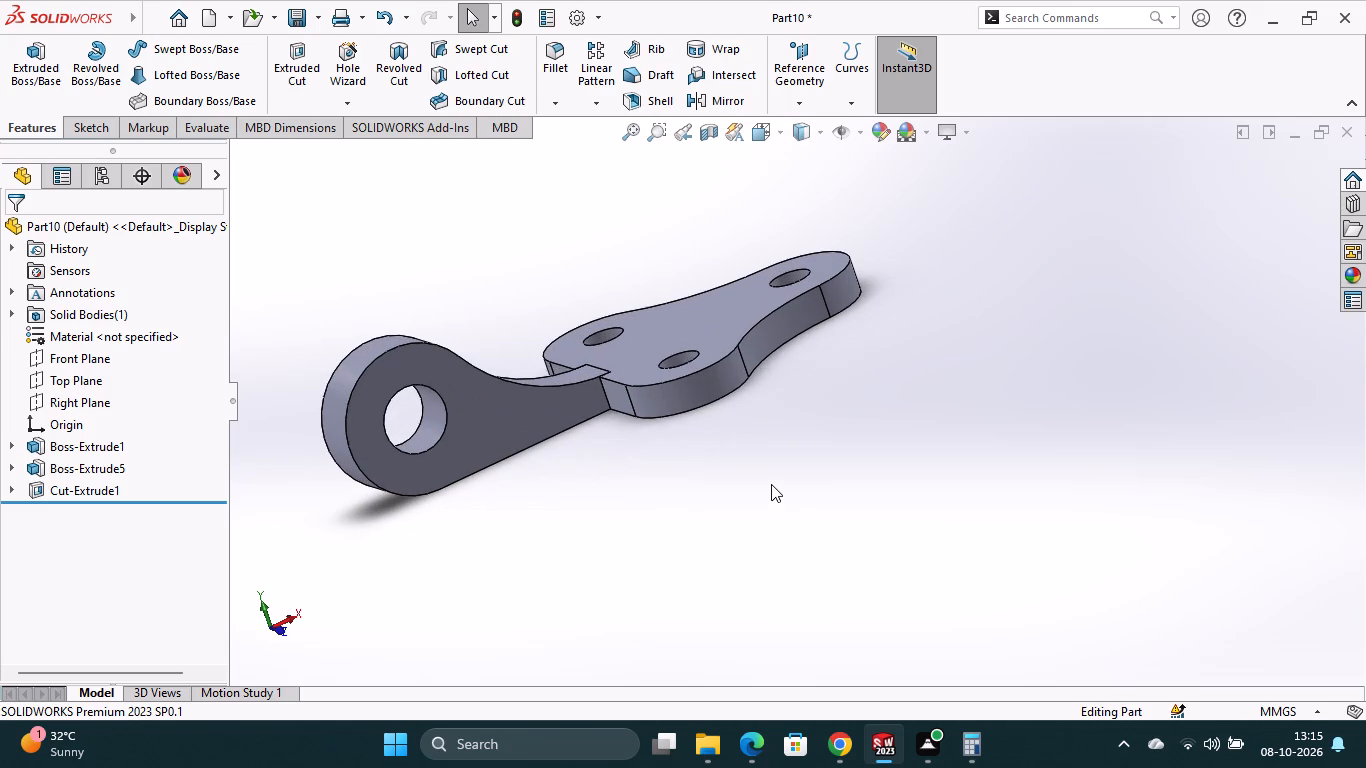
Examine the lever from the front, above and below, checking the bar profile and the plate's three holes.
{"action": "scroll", "coordinate": [771, 484], "scroll_direction": "up", "scroll_amount": 1}
{"action": "middle_click_drag", "start_coordinate": [771, 484], "coordinate": [727, 459]}
{"action": "scroll", "coordinate": [757, 434], "scroll_direction": "down", "scroll_amount": 1}
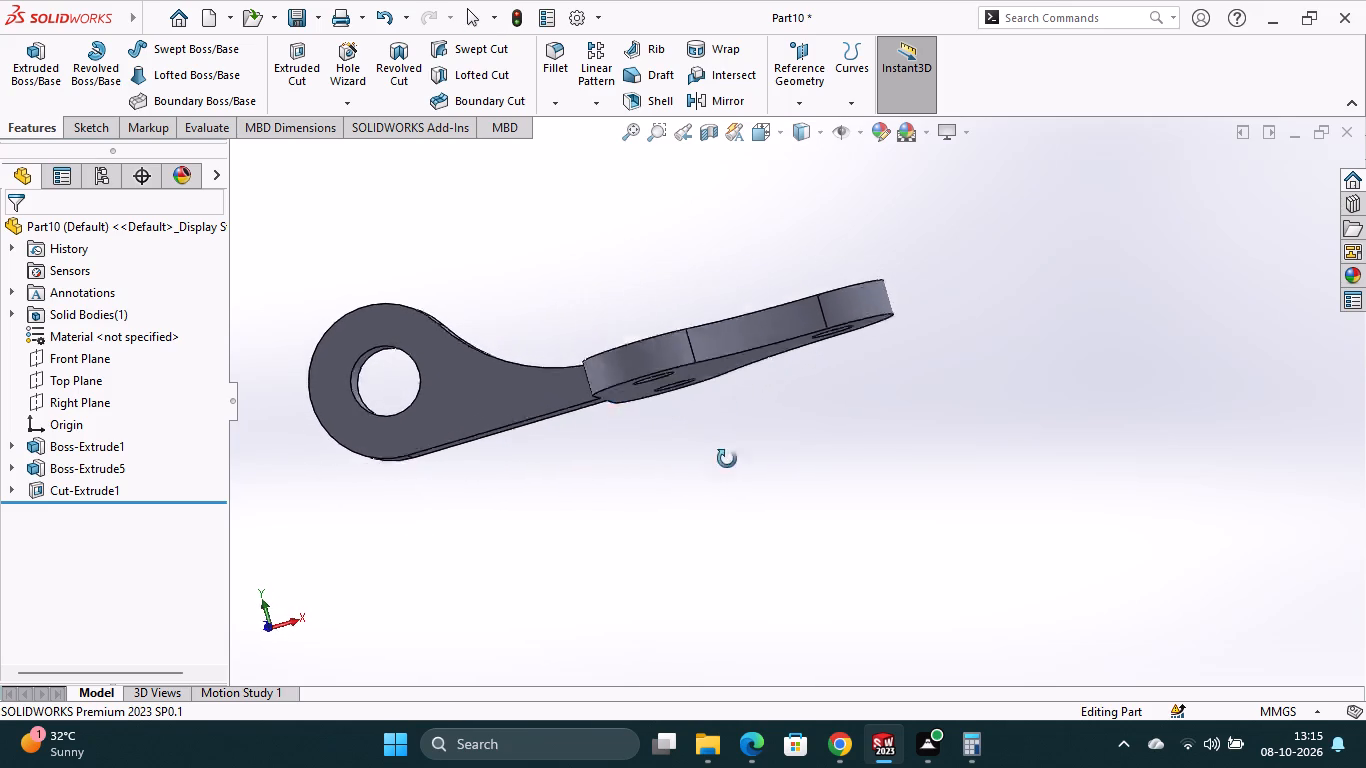
{"action": "middle_click_drag", "start_coordinate": [727, 459], "coordinate": [729, 465]}
{"action": "scroll", "coordinate": [779, 509], "scroll_direction": "down", "scroll_amount": 1}
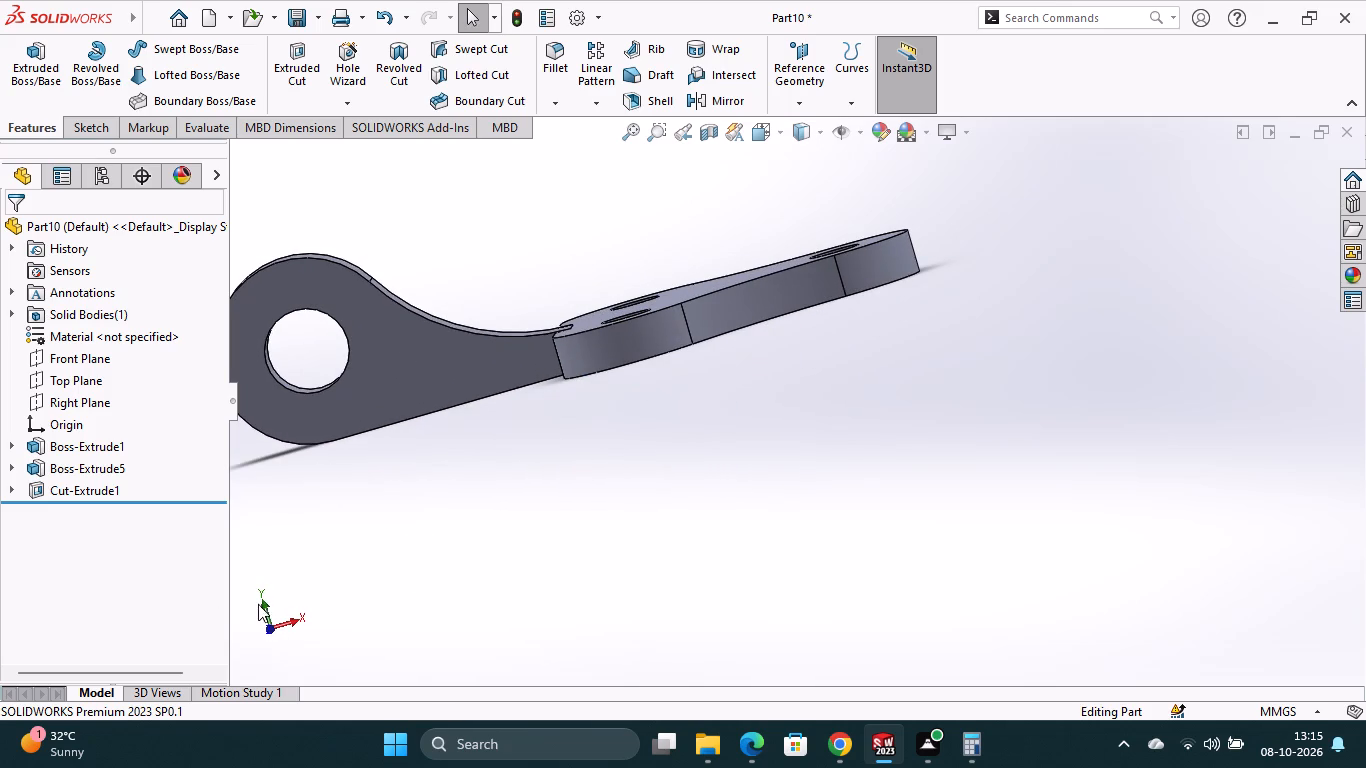
{"action": "left_click", "coordinate": [266, 604]}
{"action": "left_click", "coordinate": [266, 604]}
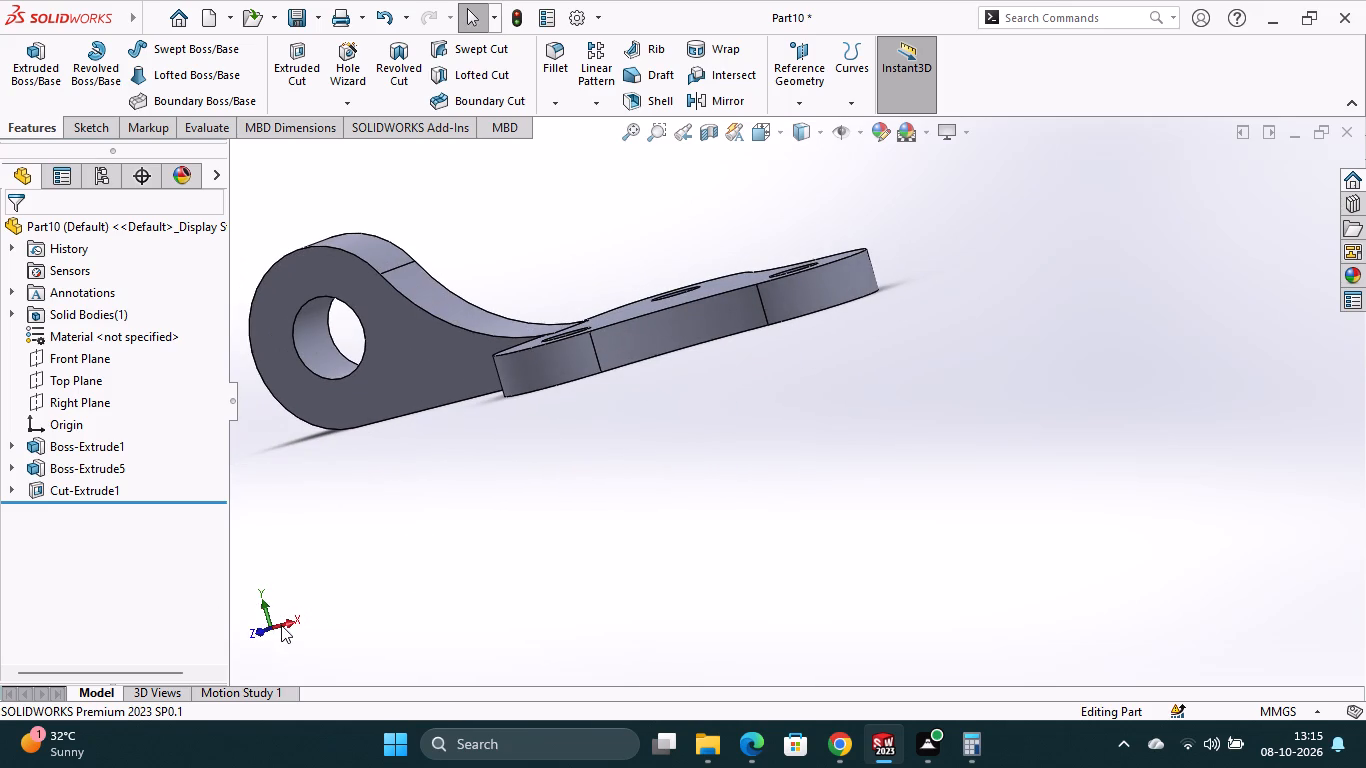
{"action": "left_click", "coordinate": [290, 628]}
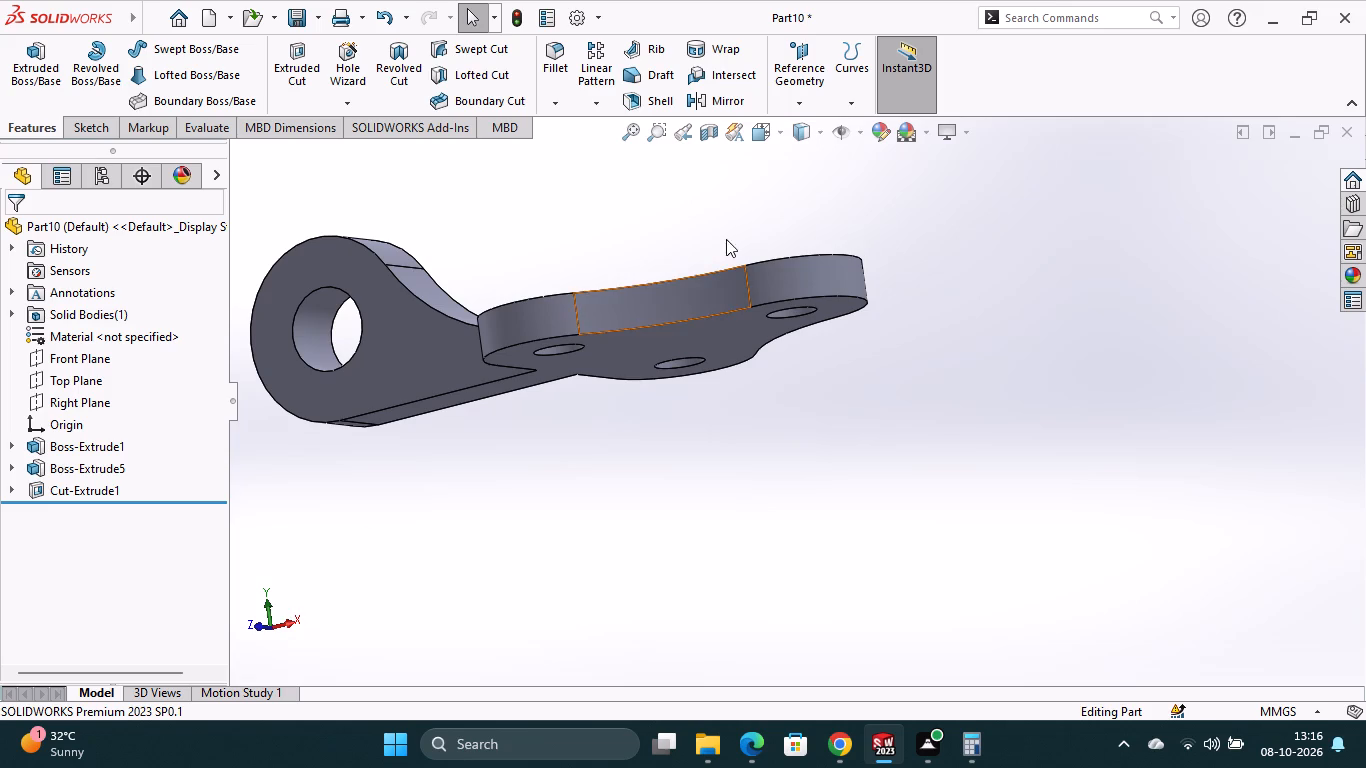
{"action": "left_click", "coordinate": [811, 135]}
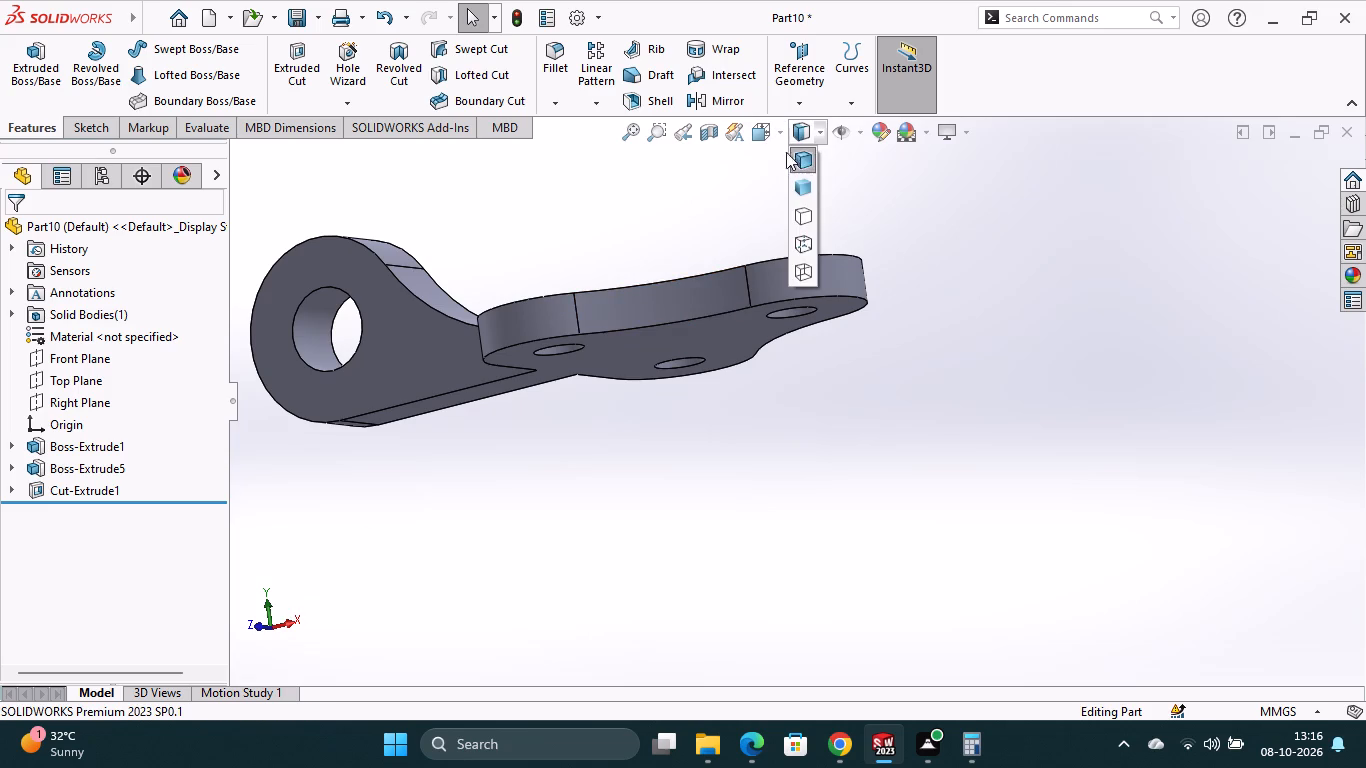
{"action": "left_click", "coordinate": [782, 144]}
{"action": "left_click", "coordinate": [782, 135]}
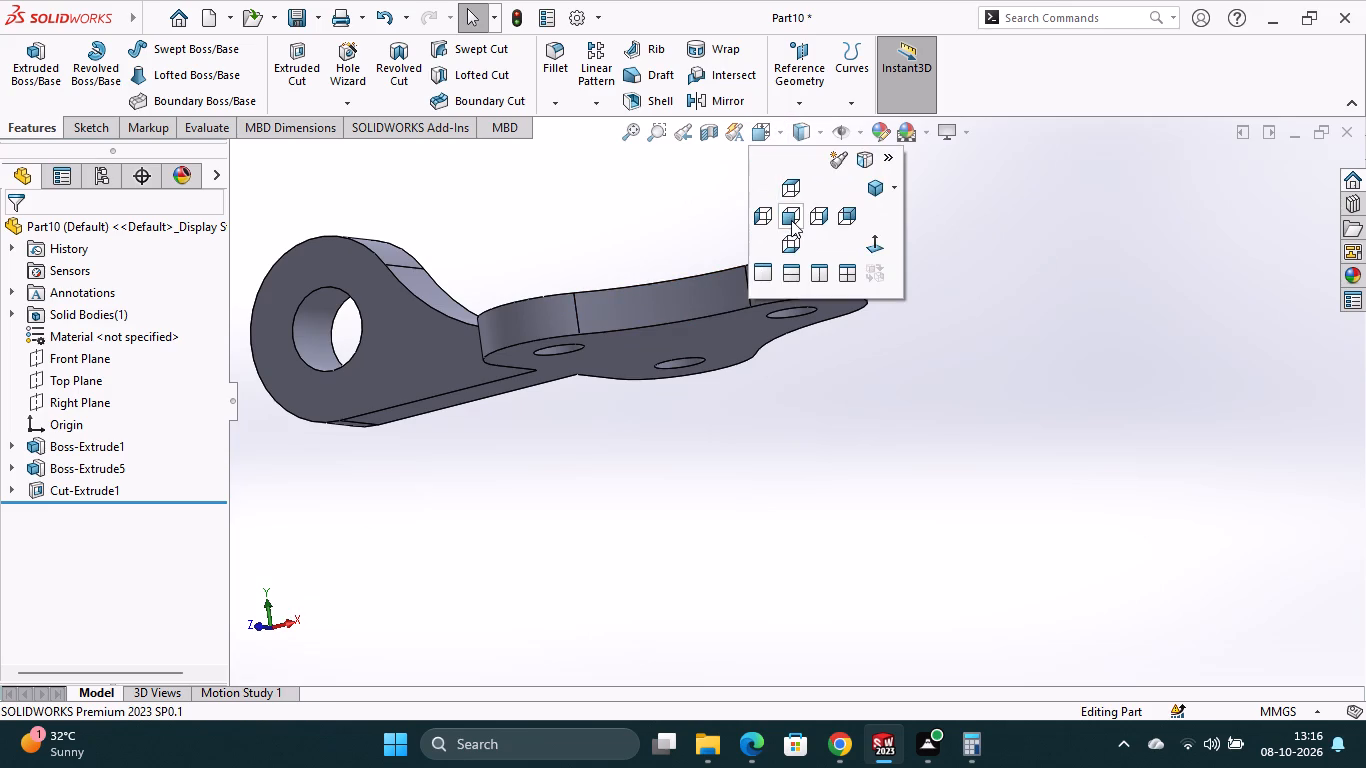
{"action": "left_click", "coordinate": [791, 220]}
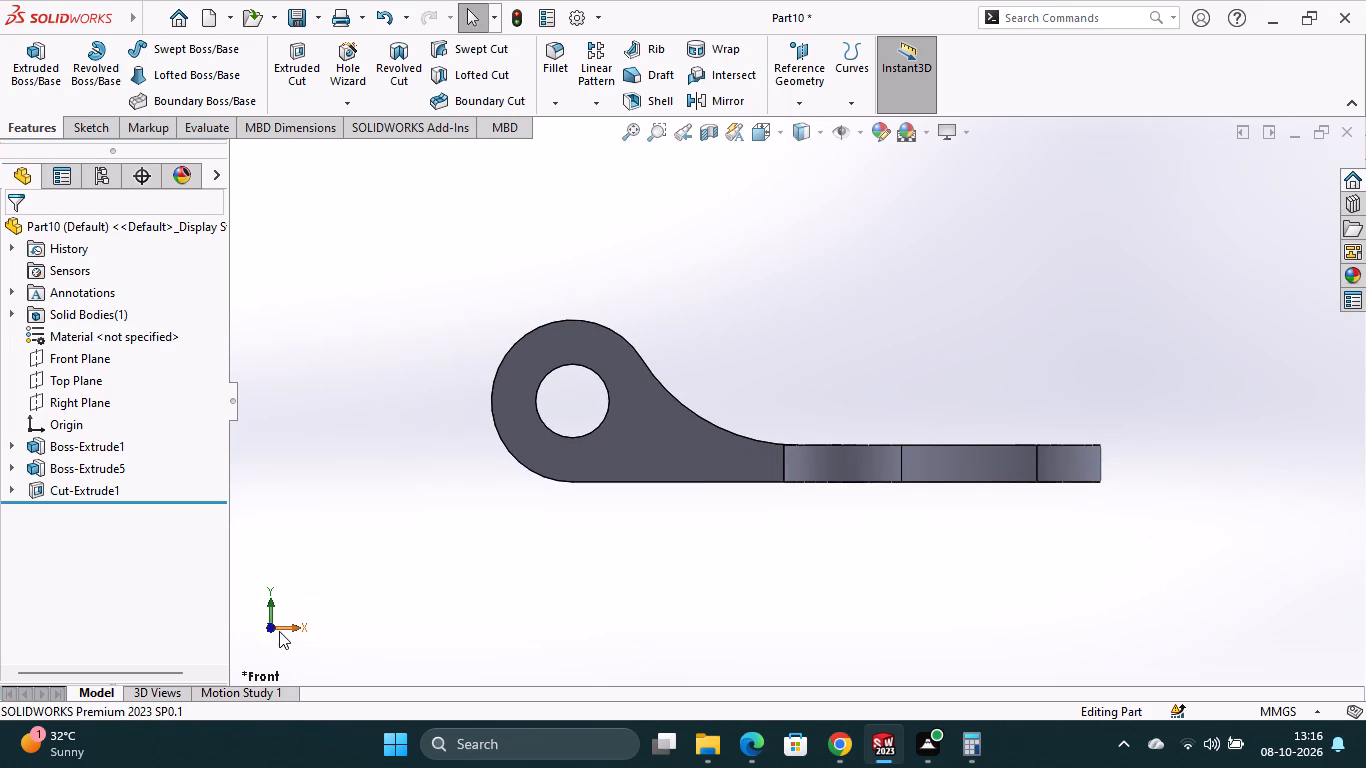
{"action": "left_click", "coordinate": [295, 626]}
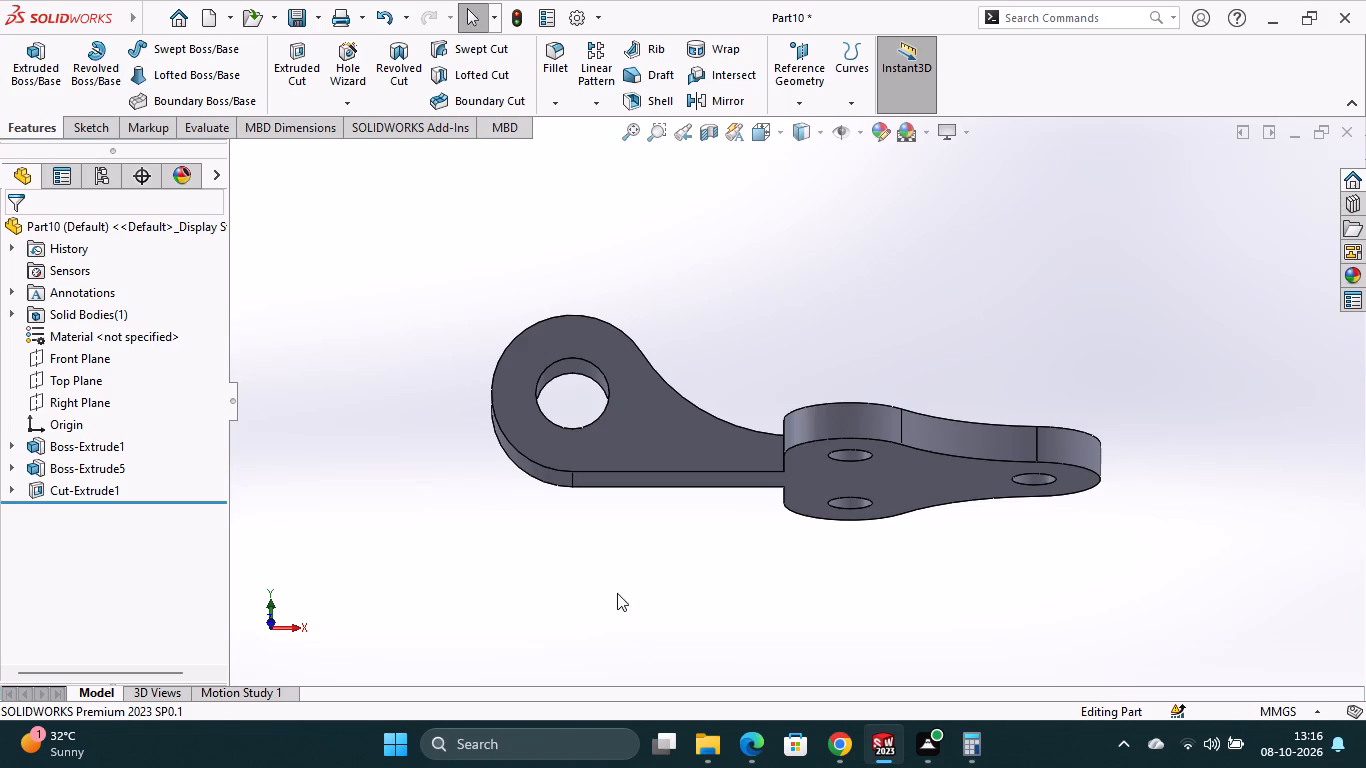
{"action": "middle_click_drag", "start_coordinate": [669, 586], "coordinate": [690, 648]}
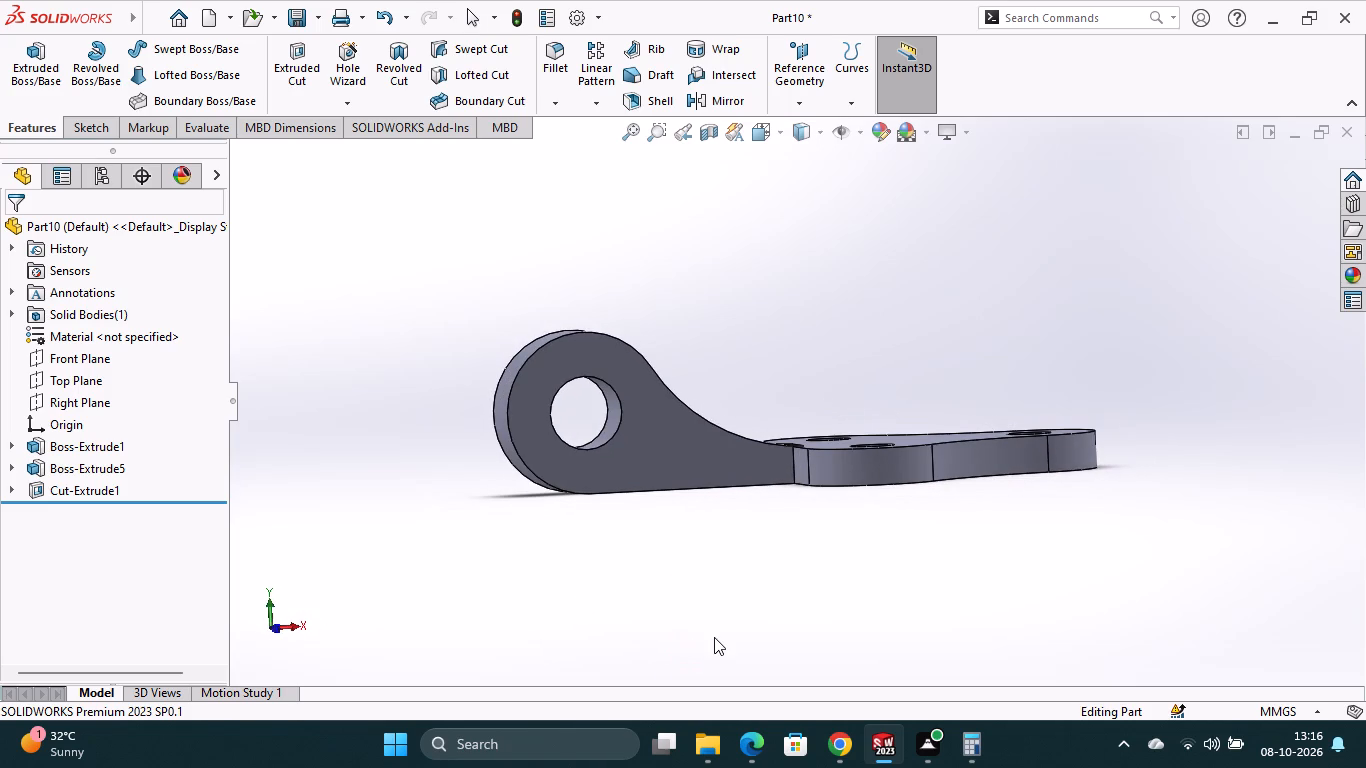
Save the part as "part 3" in SOLIDWORKS Part format in the Desktop folder fuji.
{"action": "key", "text": "ctrl+s"}
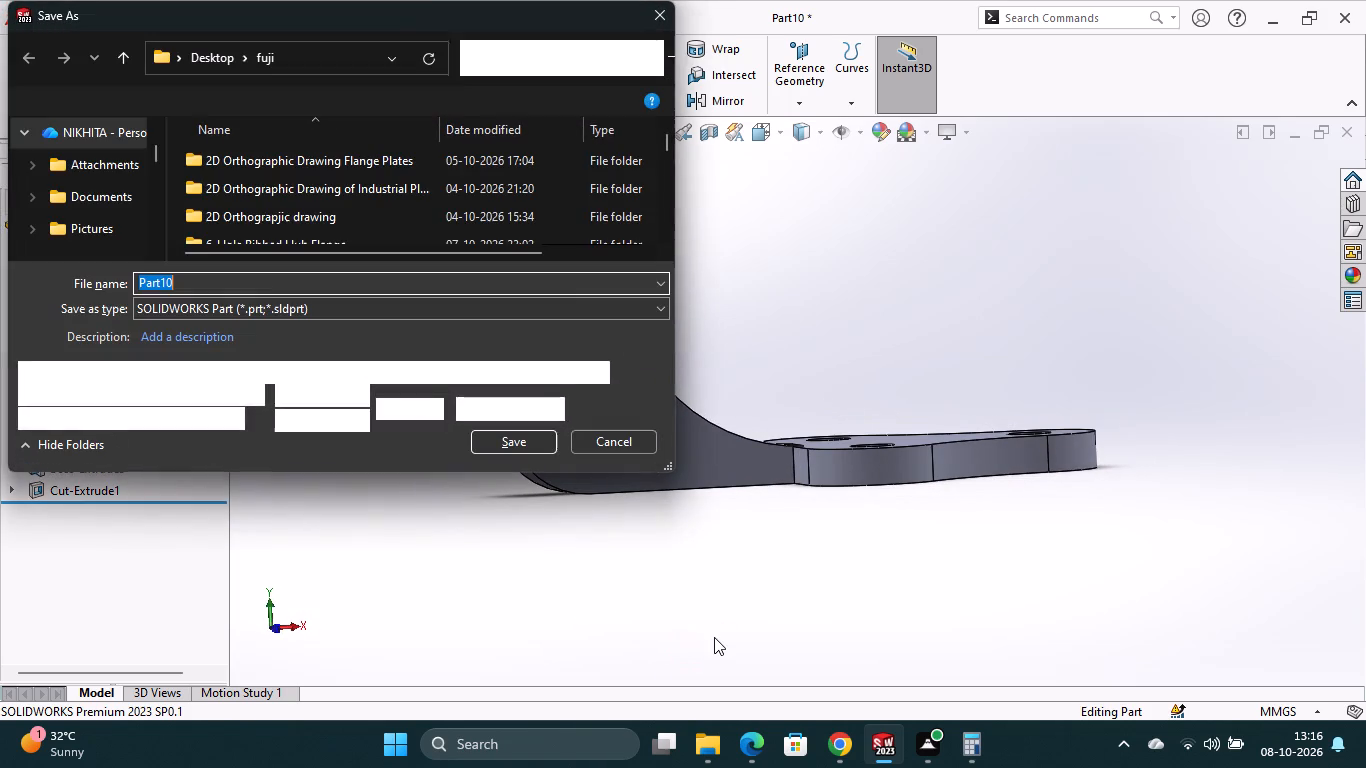
{"action": "scroll", "coordinate": [111, 205], "scroll_direction": "down", "scroll_amount": 8}
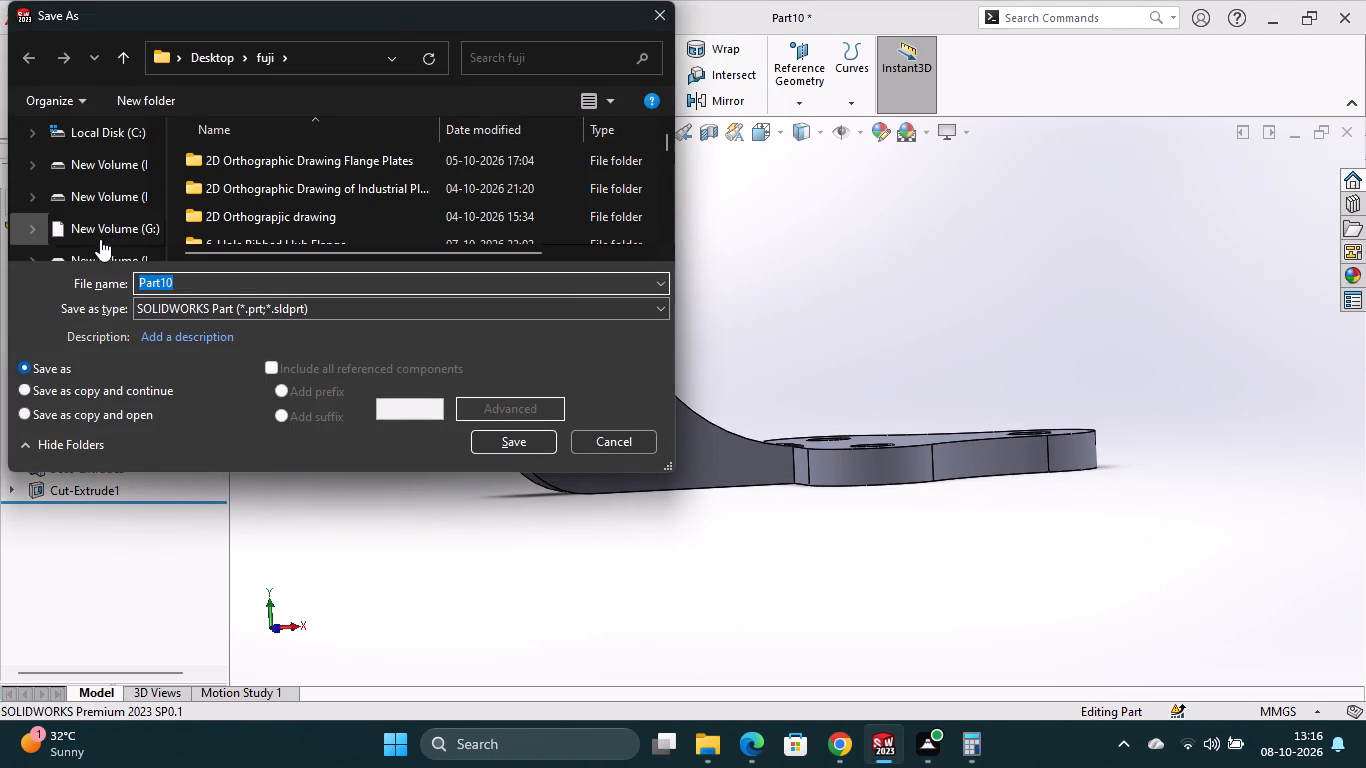
{"action": "scroll", "coordinate": [100, 239], "scroll_direction": "down", "scroll_amount": 3}
{"action": "scroll", "coordinate": [95, 195], "scroll_direction": "up", "scroll_amount": 8}
{"action": "double_click", "coordinate": [98, 228]}
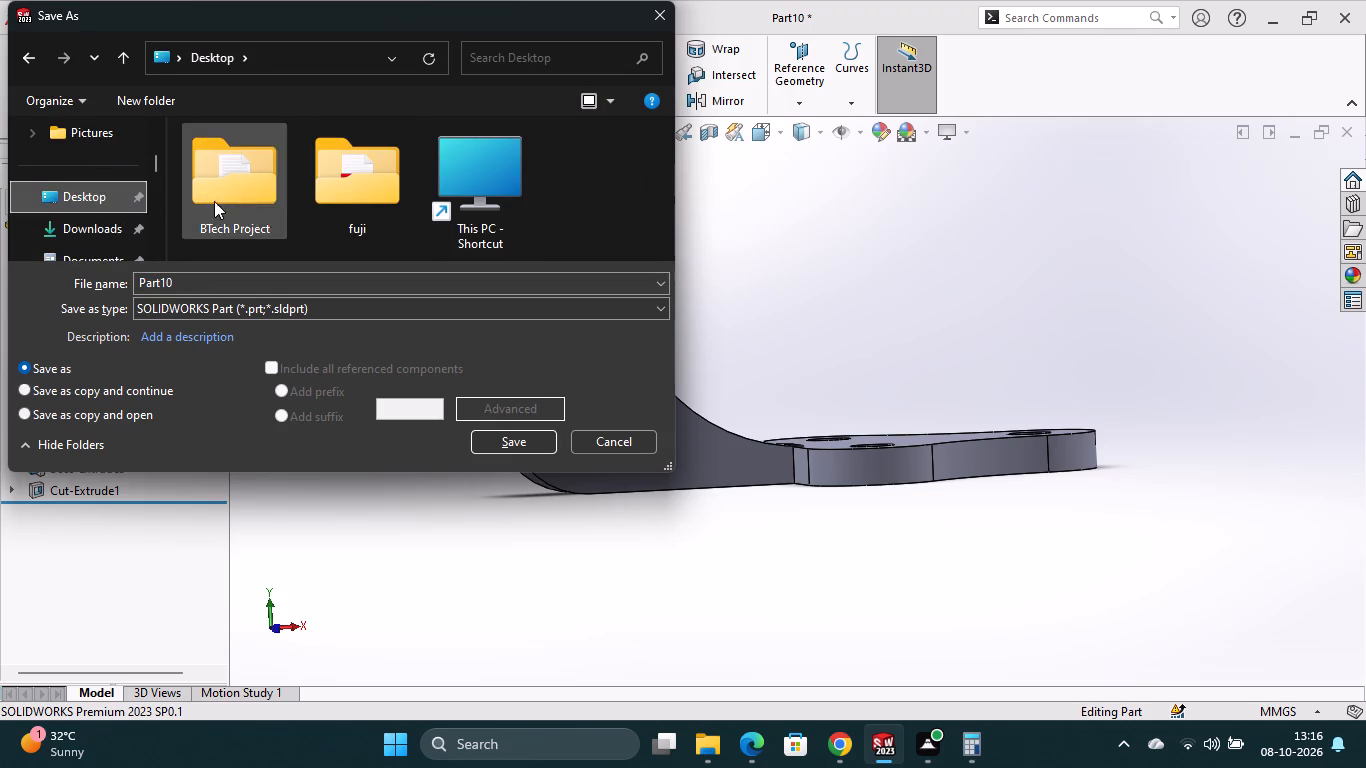
{"action": "double_click", "coordinate": [328, 195]}
{"action": "scroll", "coordinate": [300, 198], "scroll_direction": "down", "scroll_amount": 9}
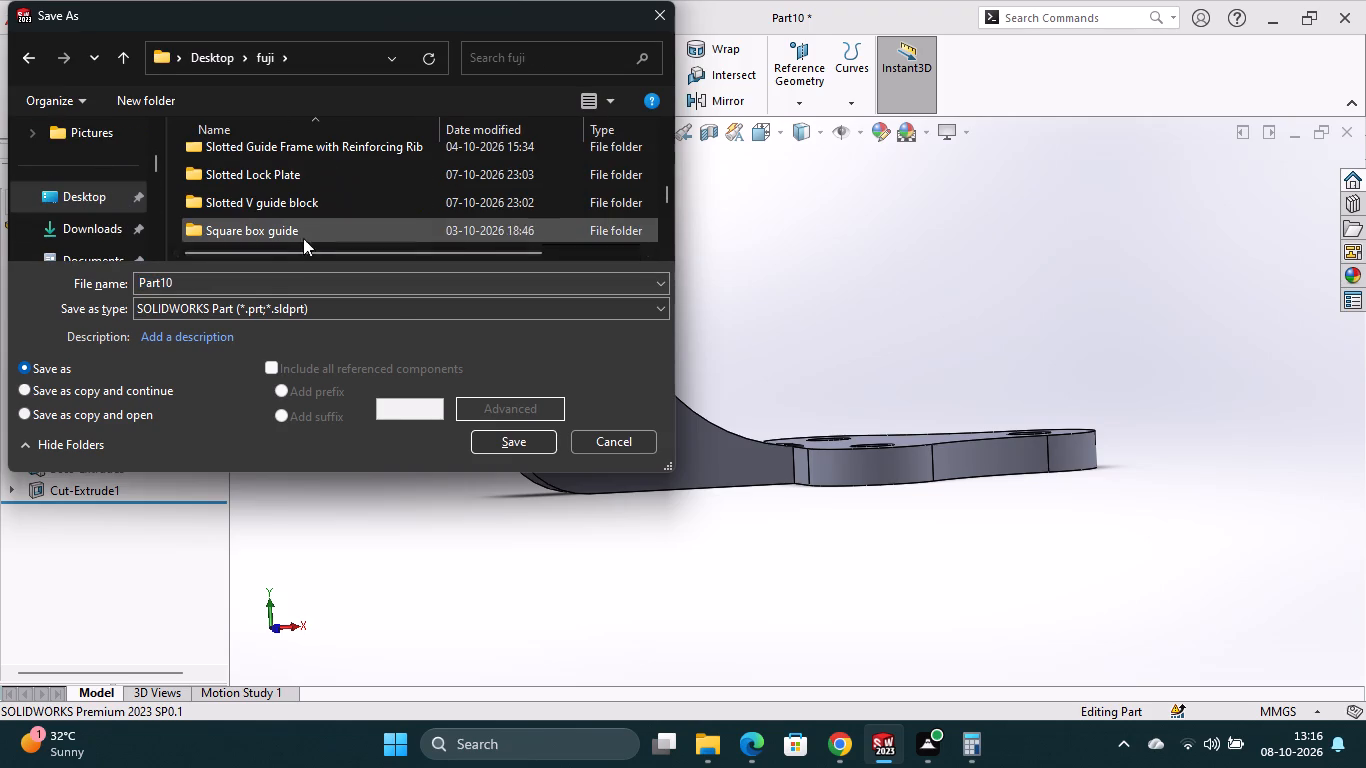
{"action": "left_click", "coordinate": [251, 285]}
{"action": "key", "text": "BackSpace"}
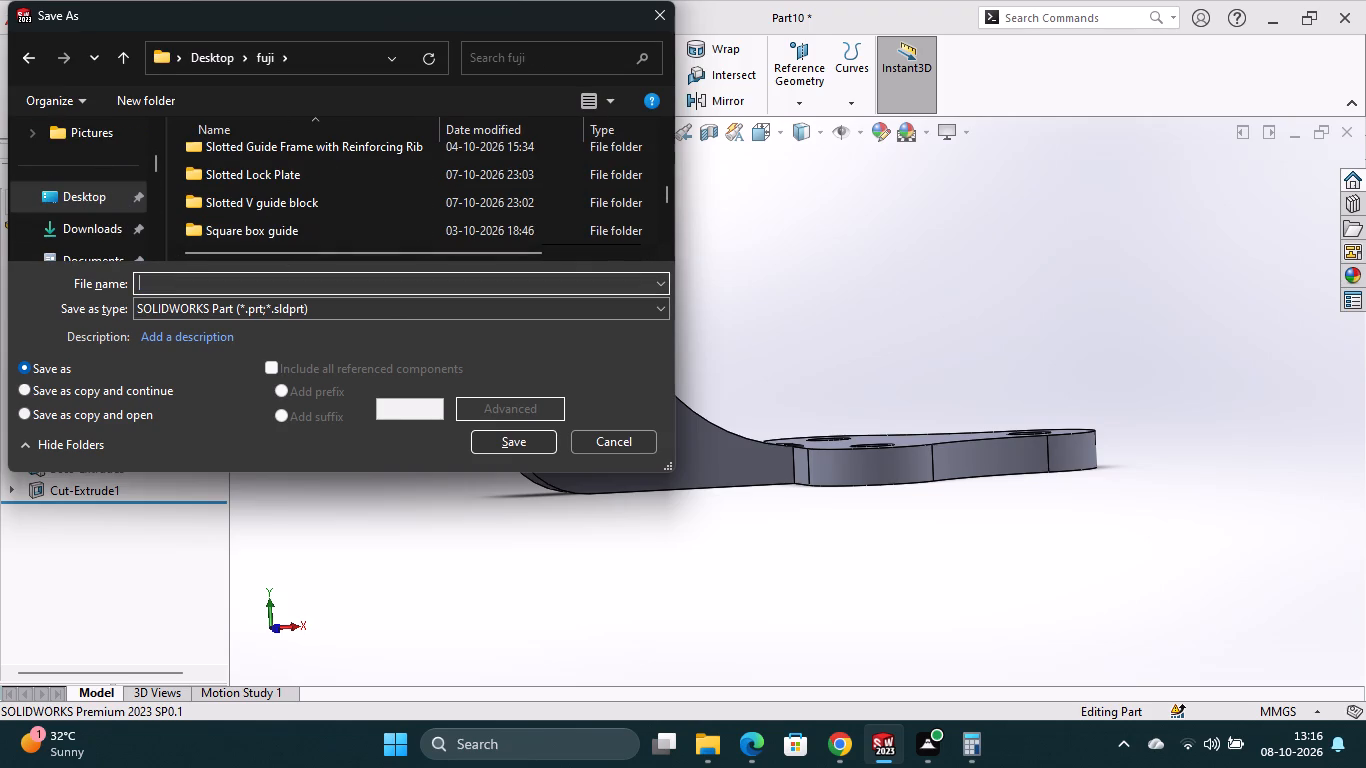
{"action": "type", "text": "part 3"}
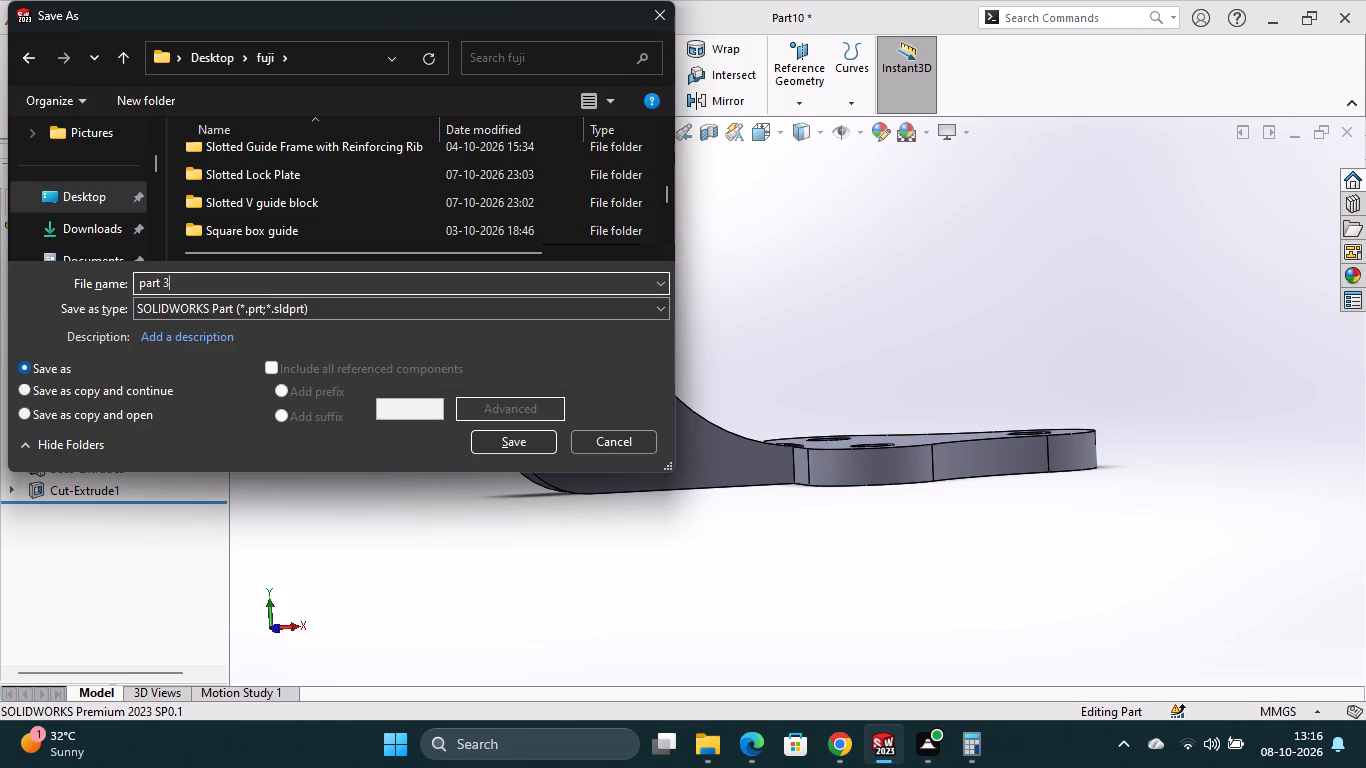
{"action": "key", "text": "Return"}
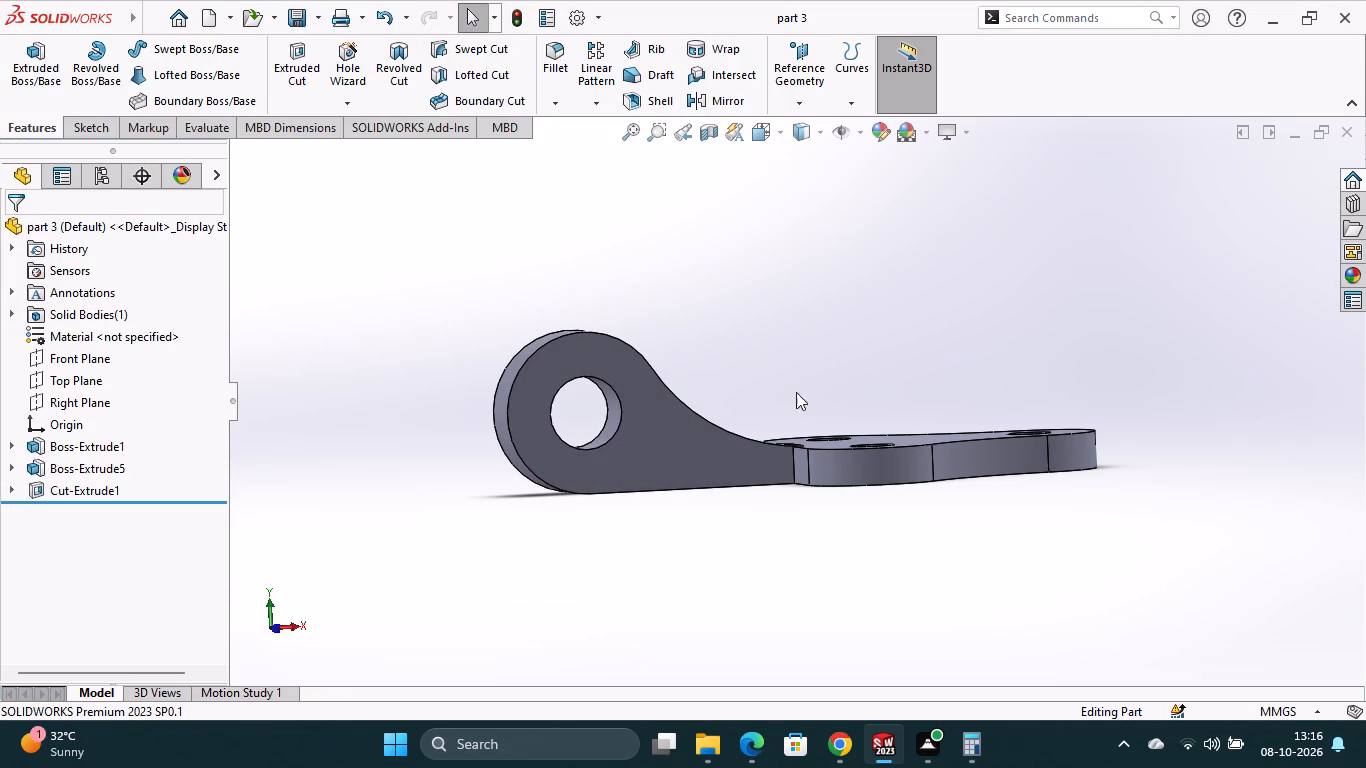
Save a PDF (Adobe Portable Document Format) version of part 3 in the fuji folder.
{"action": "left_click", "coordinate": [296, 14]}
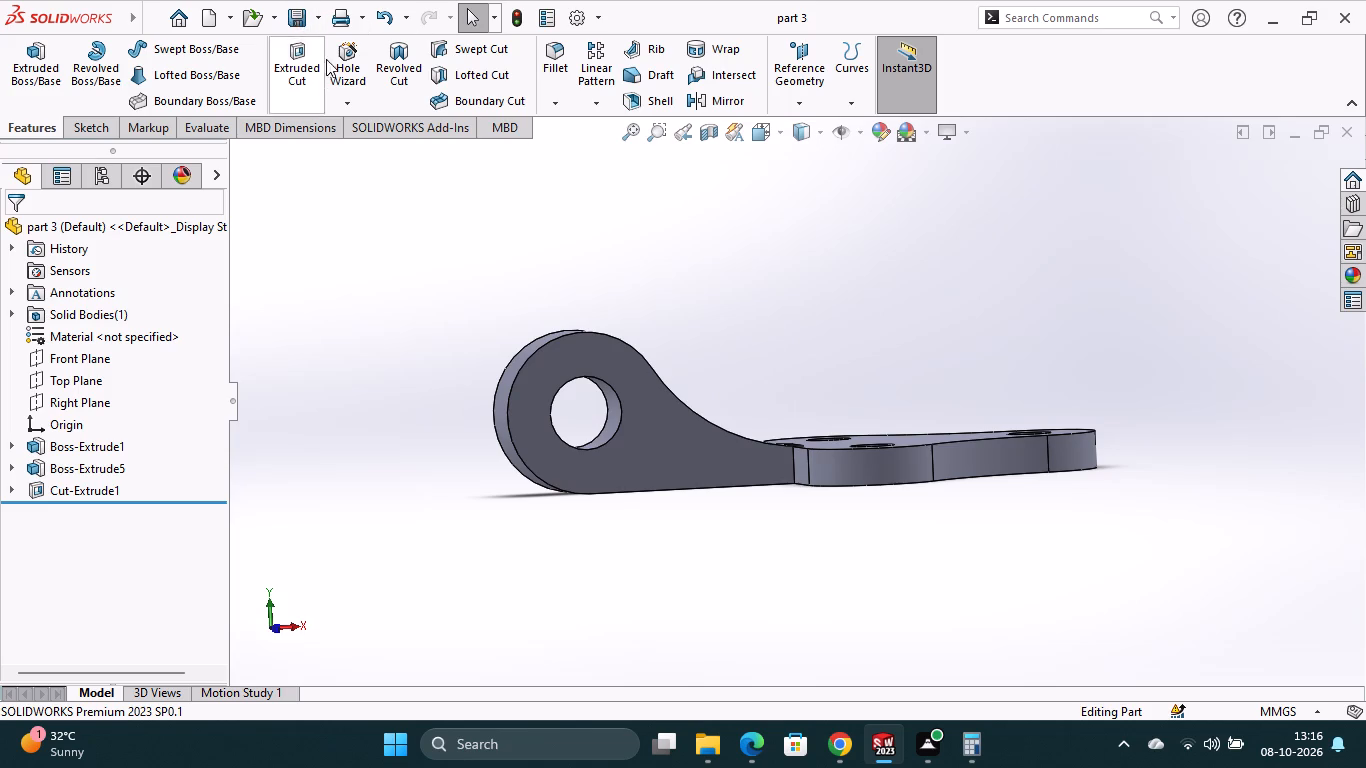
{"action": "left_click", "coordinate": [311, 23]}
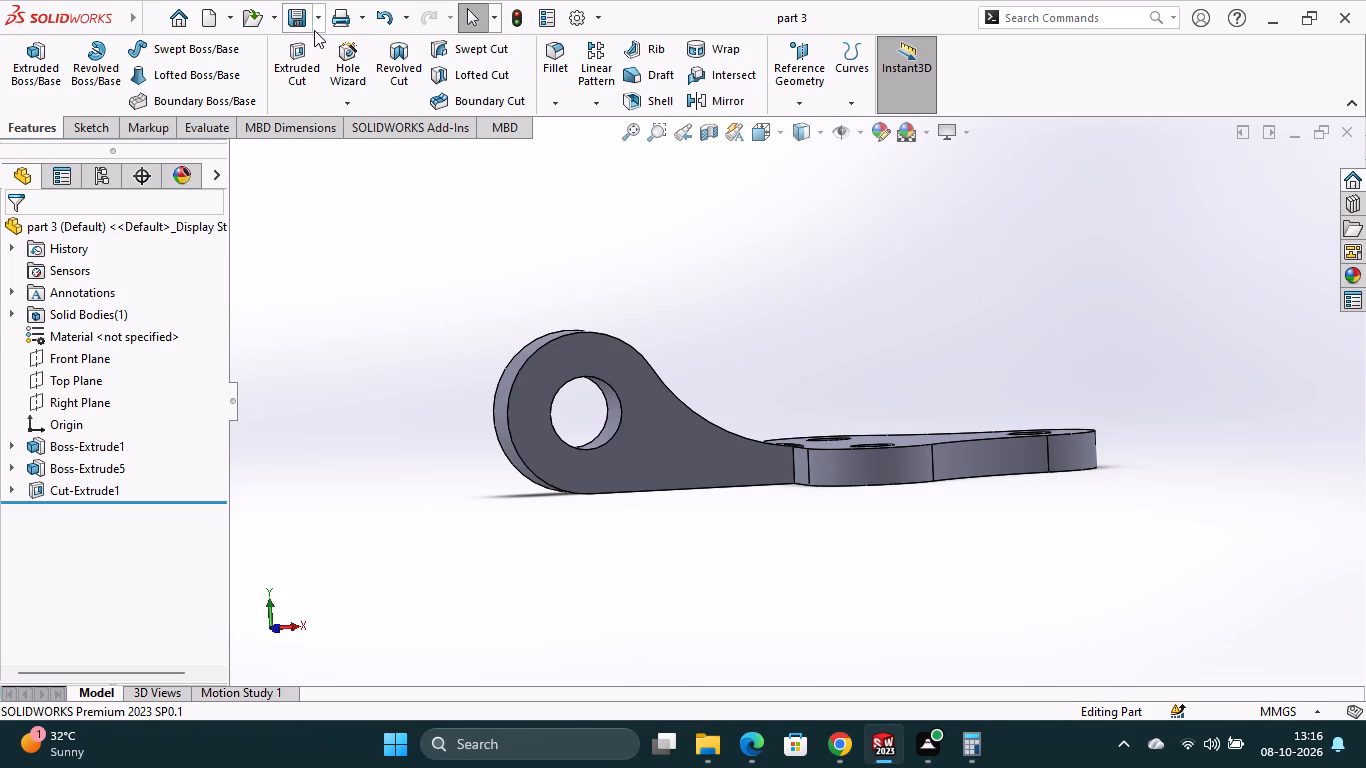
{"action": "left_click", "coordinate": [315, 22]}
{"action": "left_click", "coordinate": [314, 62]}
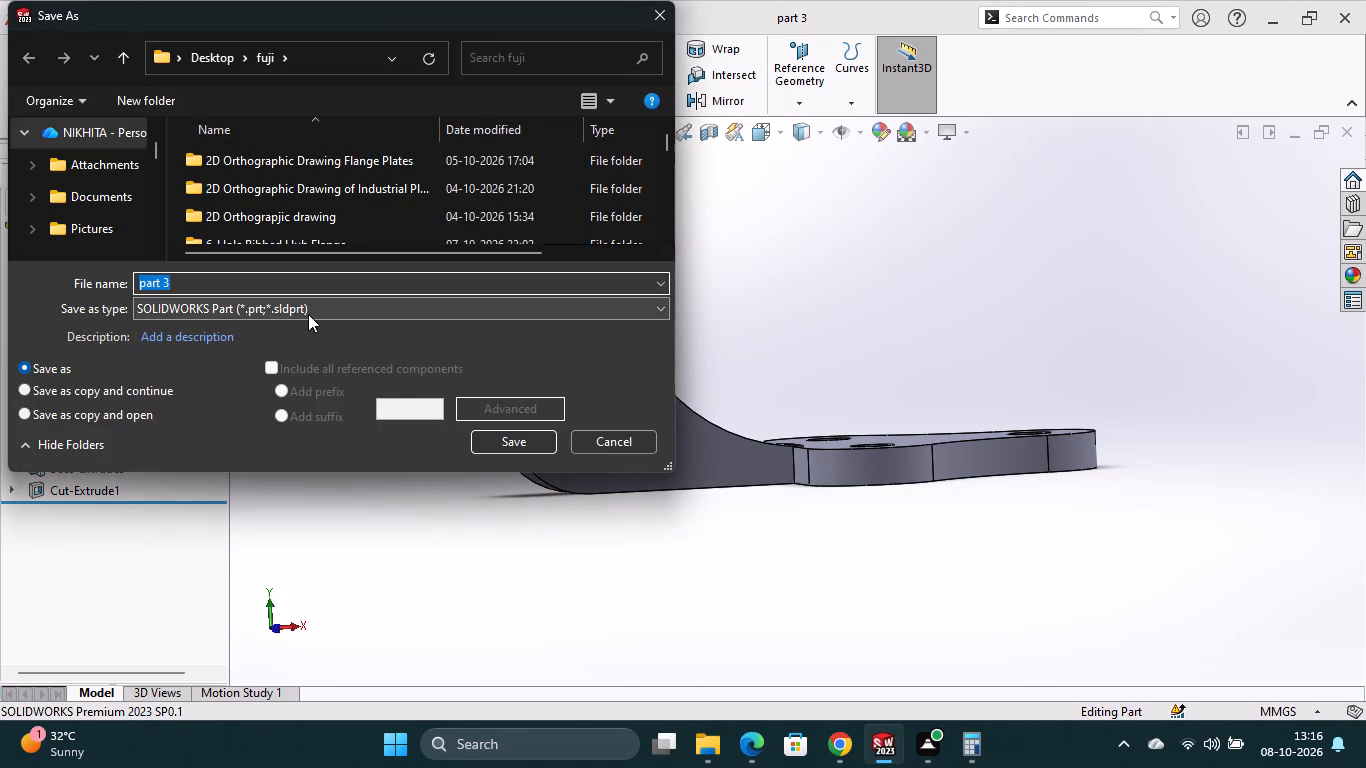
{"action": "left_click", "coordinate": [329, 307]}
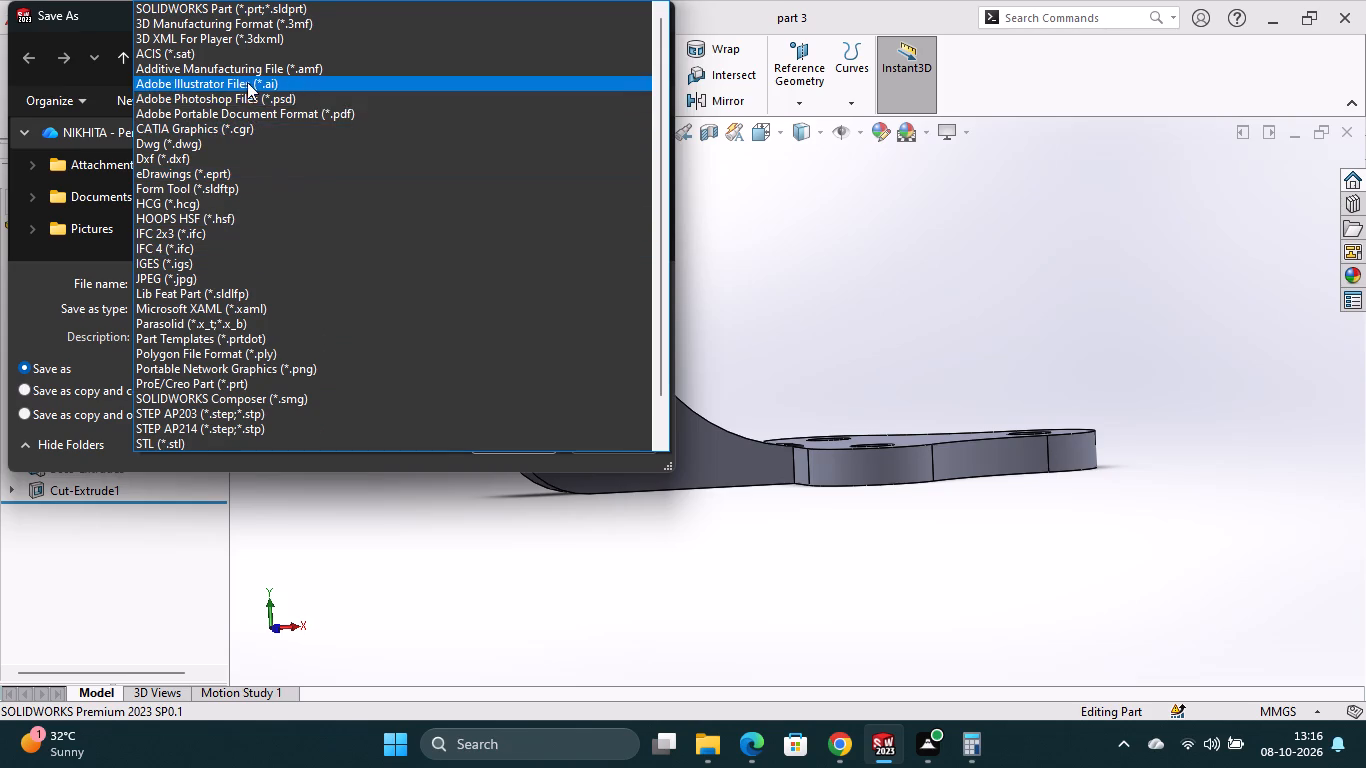
{"action": "left_click", "coordinate": [366, 113]}
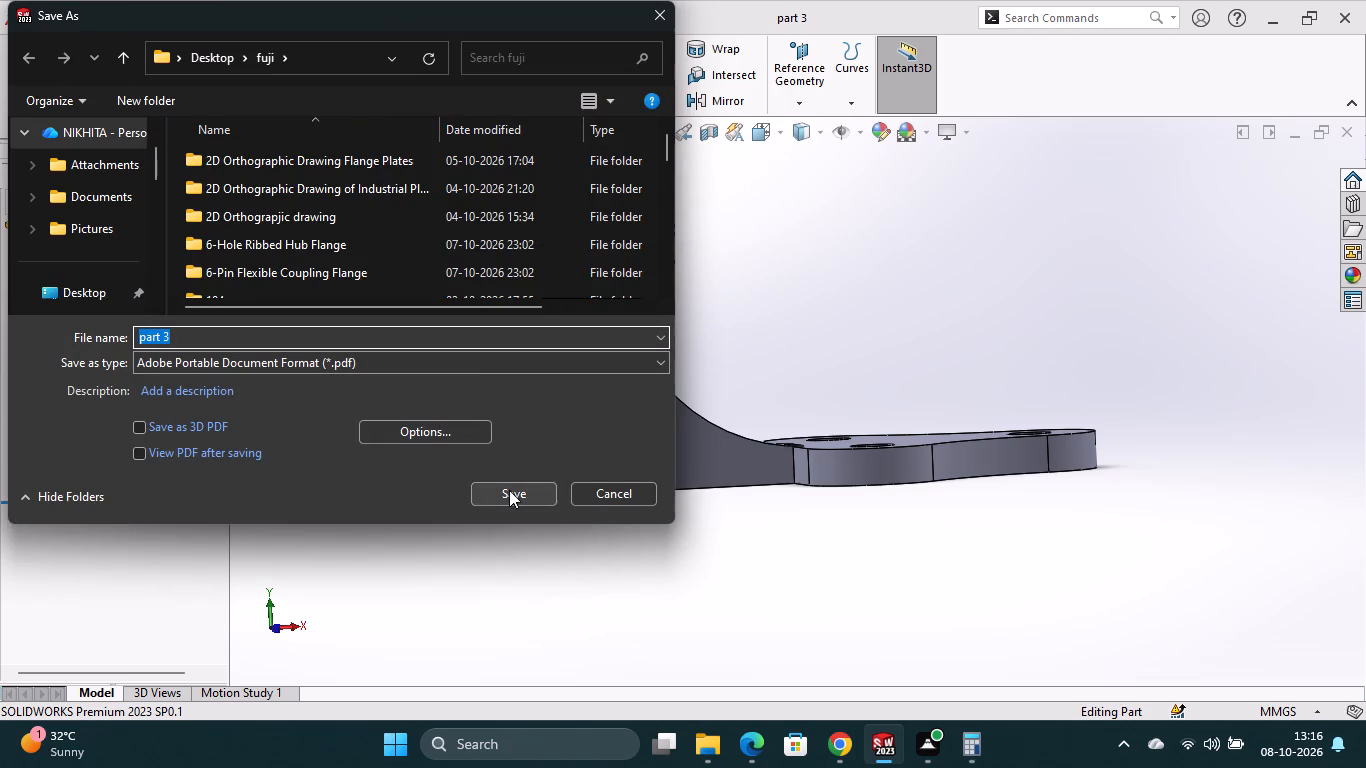
{"action": "left_click", "coordinate": [509, 490]}
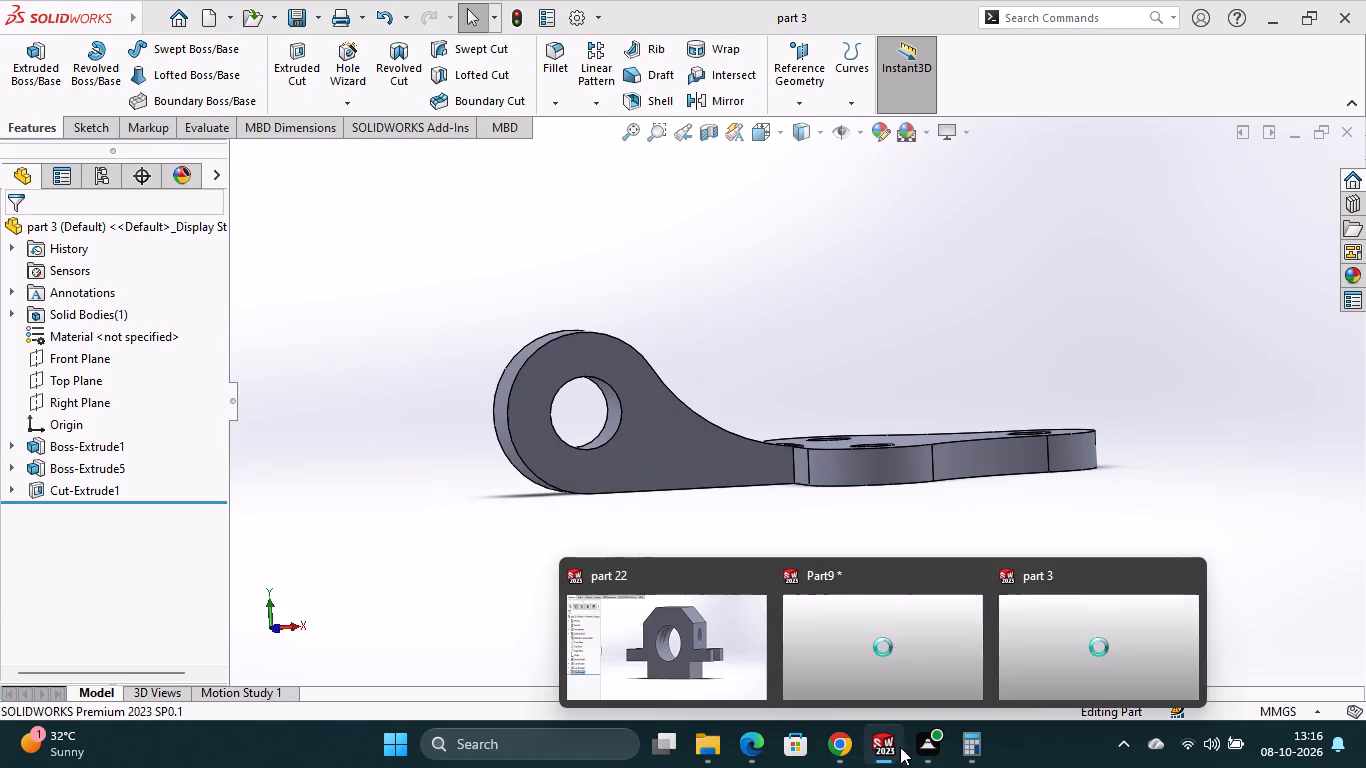